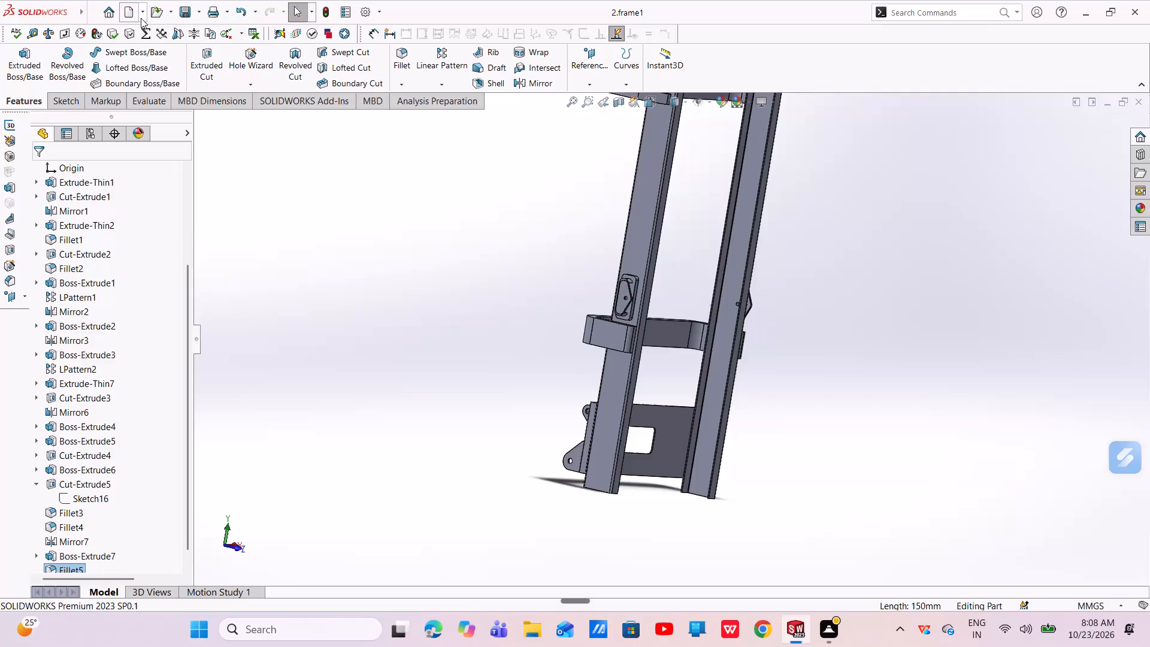
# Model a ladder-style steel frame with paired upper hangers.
# Create a new part document.
pyautogui.click(129, 14)
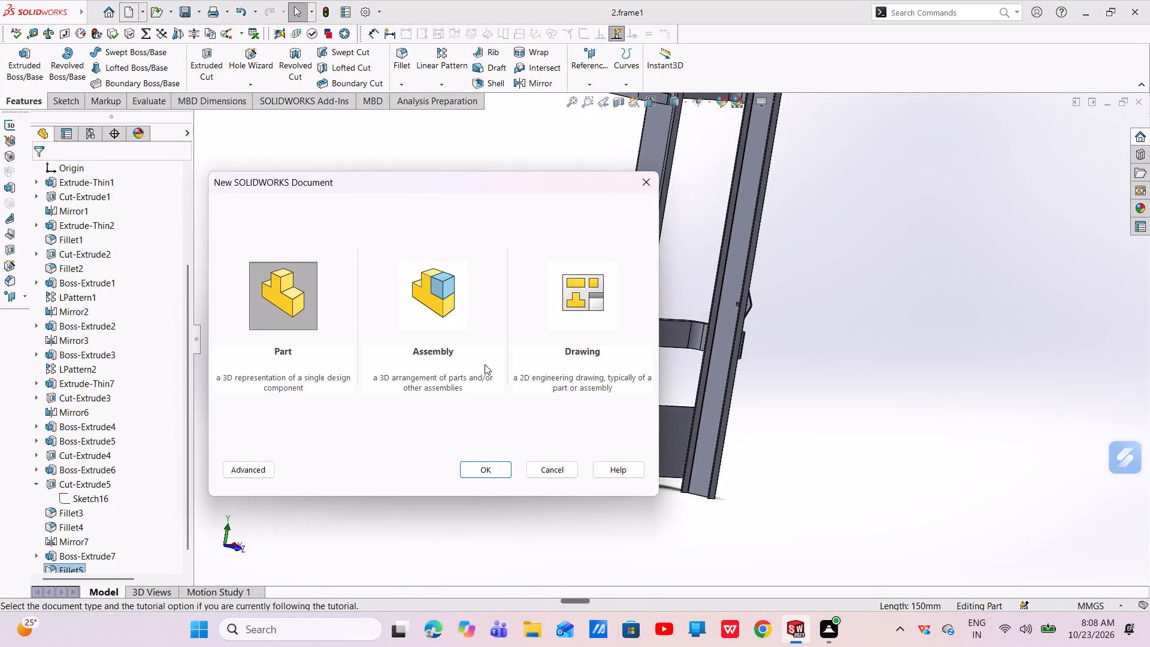
pyautogui.click(482, 468)
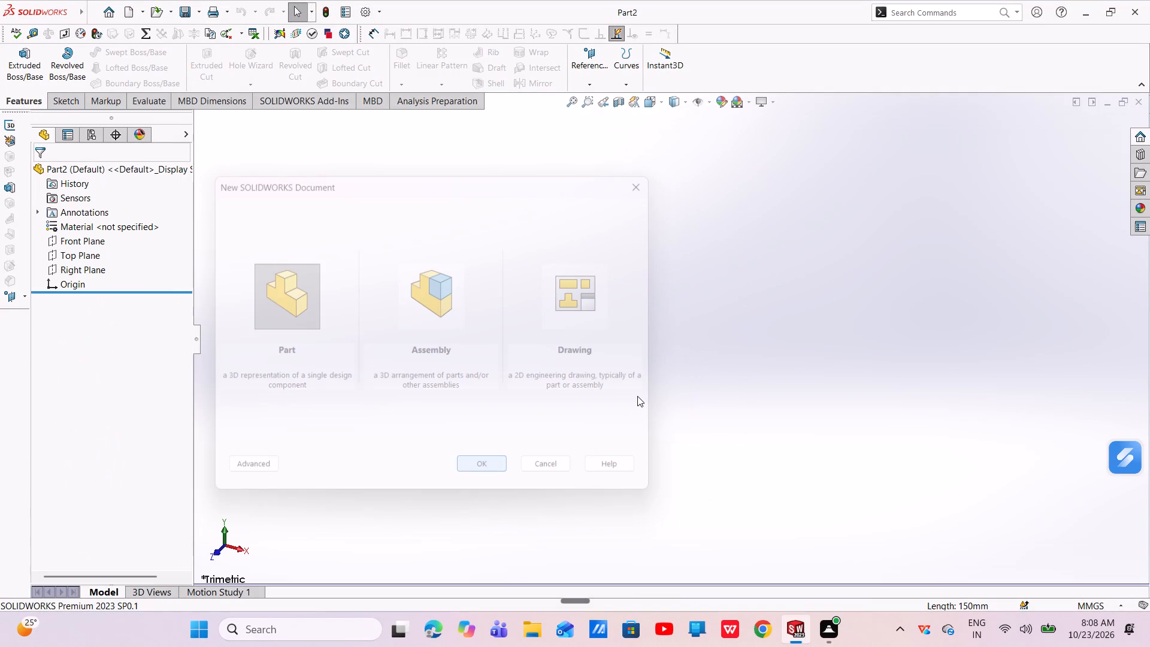
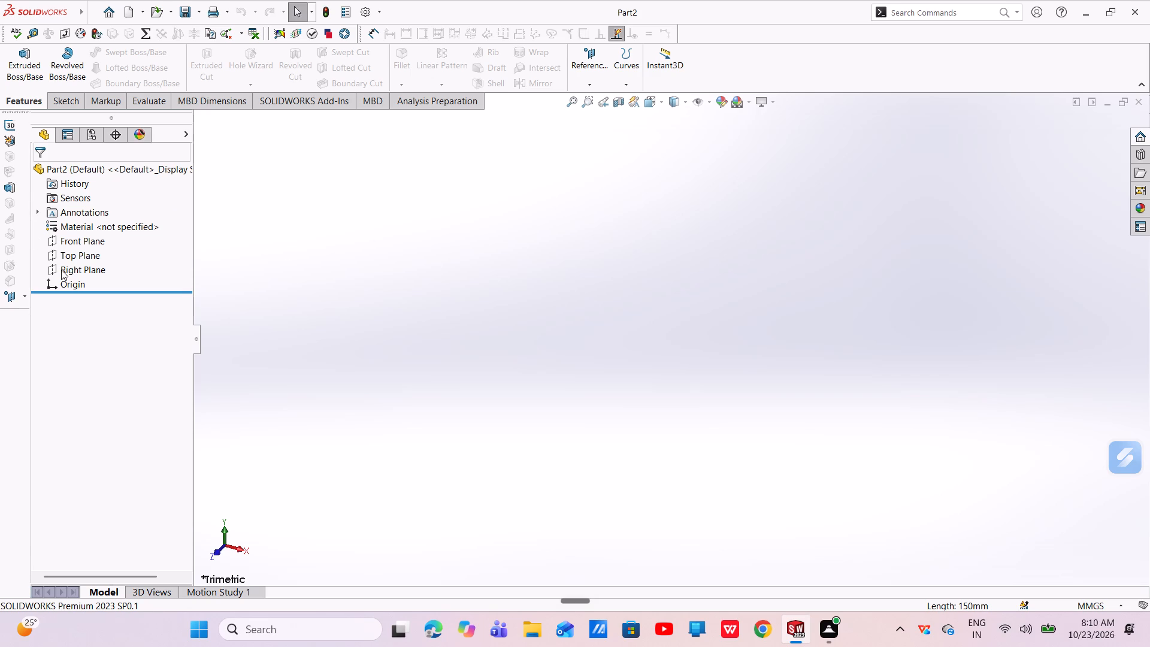
# Start a sketch on the Top Plane and draw a near-horizontal construction line about 128 mm long from the origin.
pyautogui.click(73, 256)
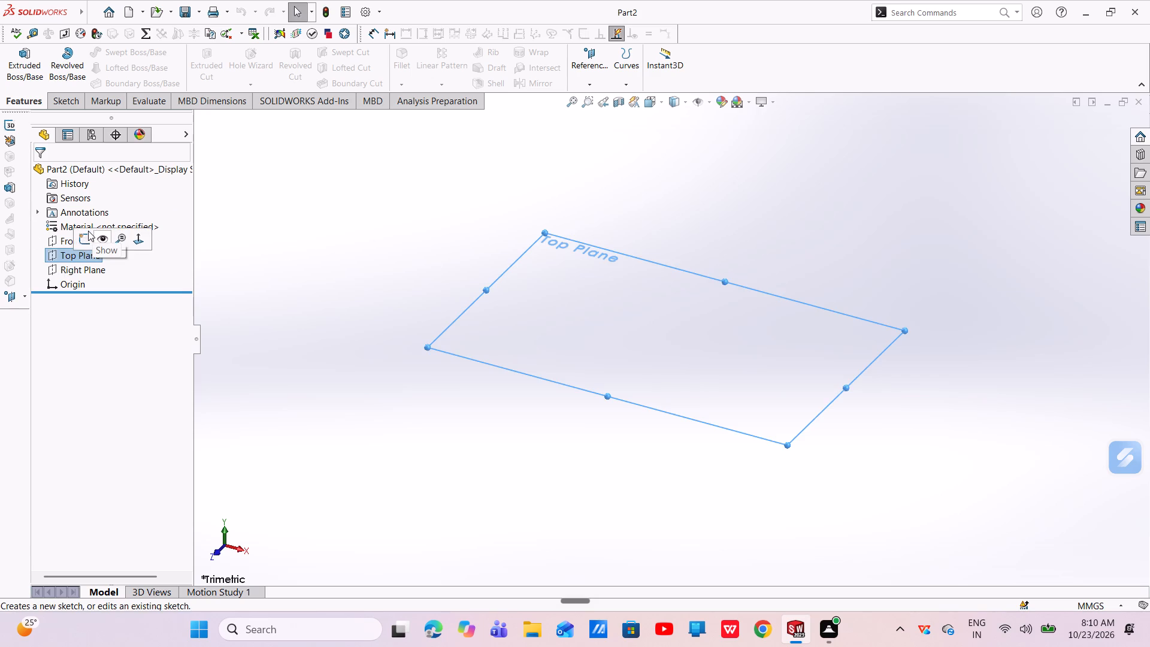
pyautogui.click(88, 231)
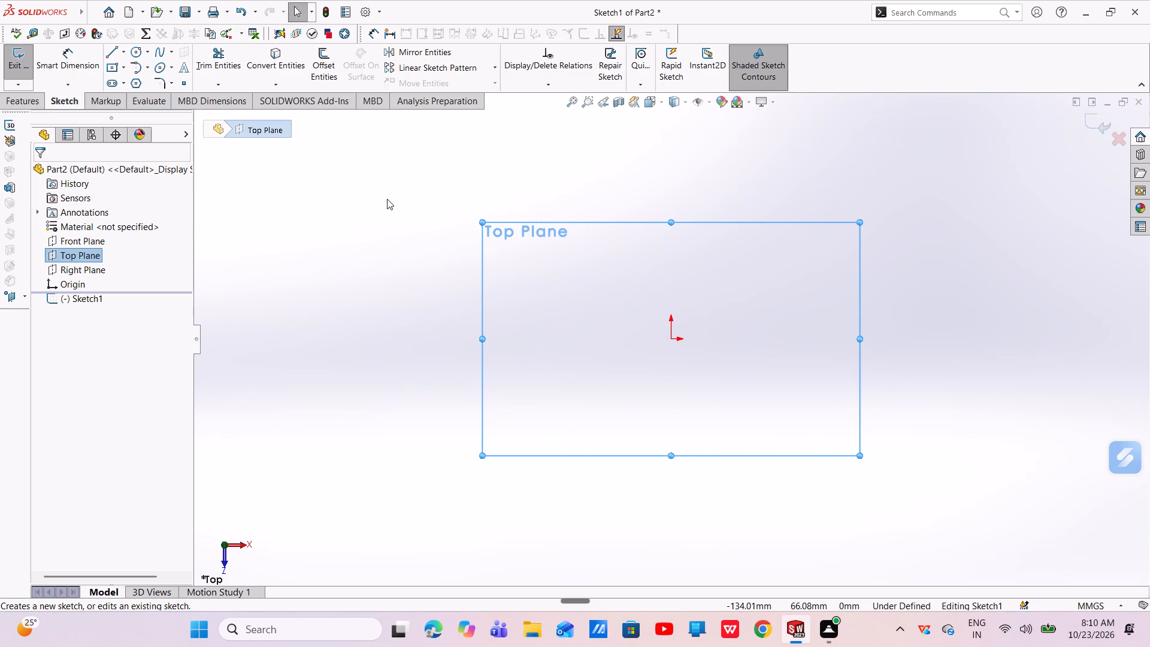
pyautogui.click(125, 56)
pyautogui.click(146, 81)
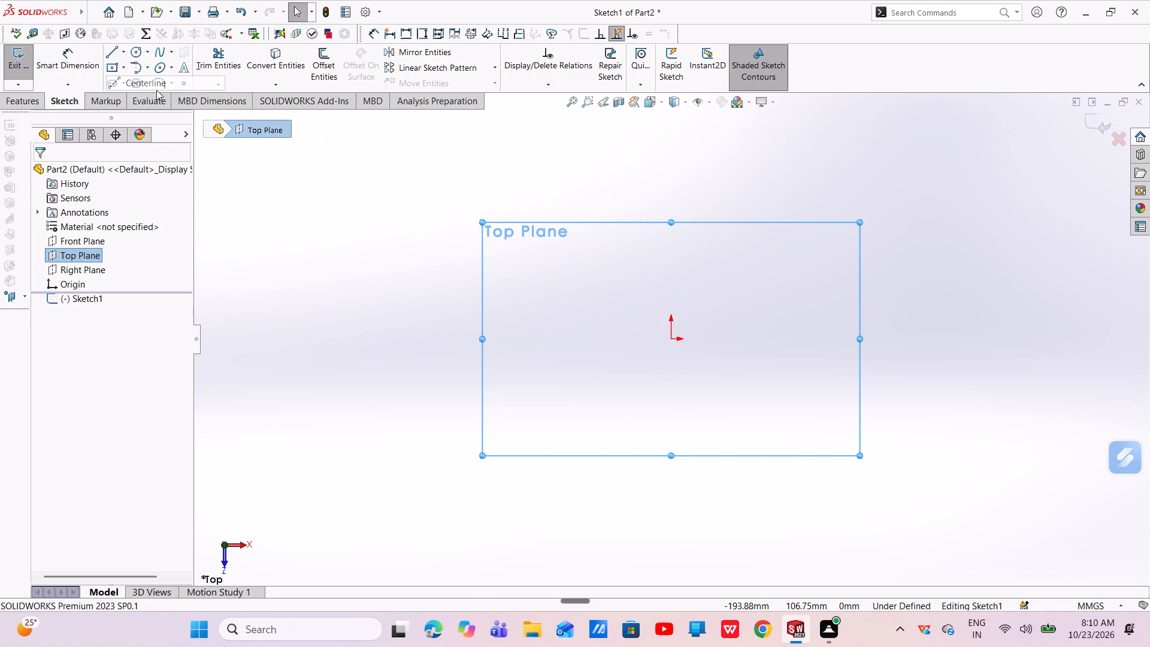
pyautogui.click(671, 337)
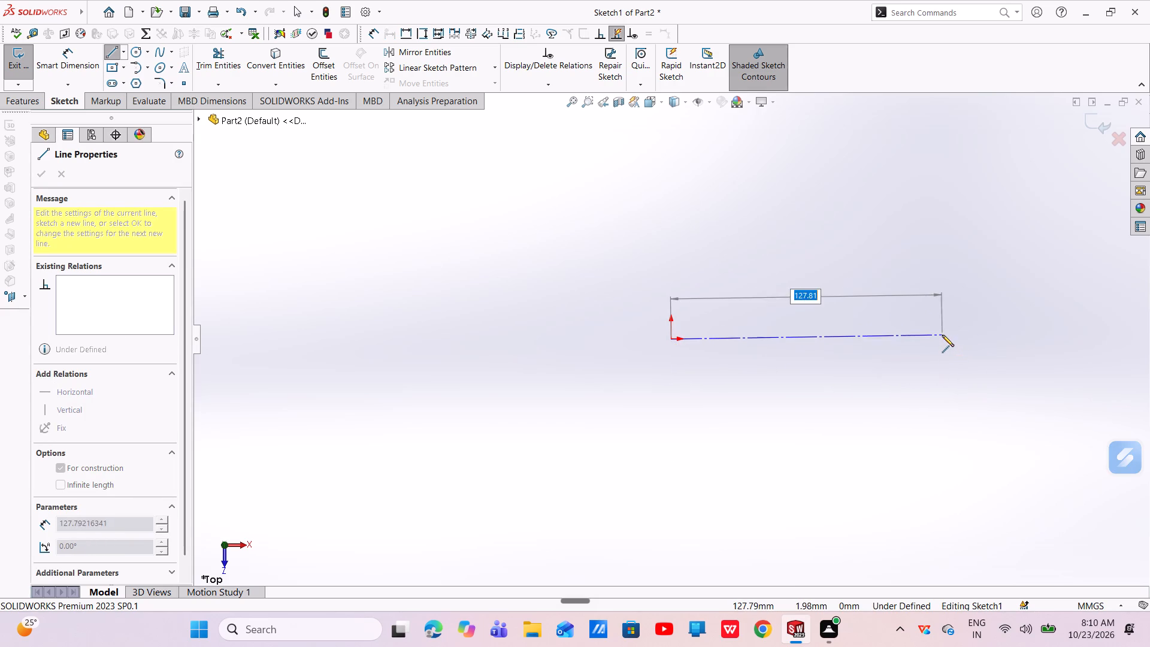
pyautogui.click(942, 334)
pyautogui.rightClick(942, 334)
pyautogui.click(955, 344)
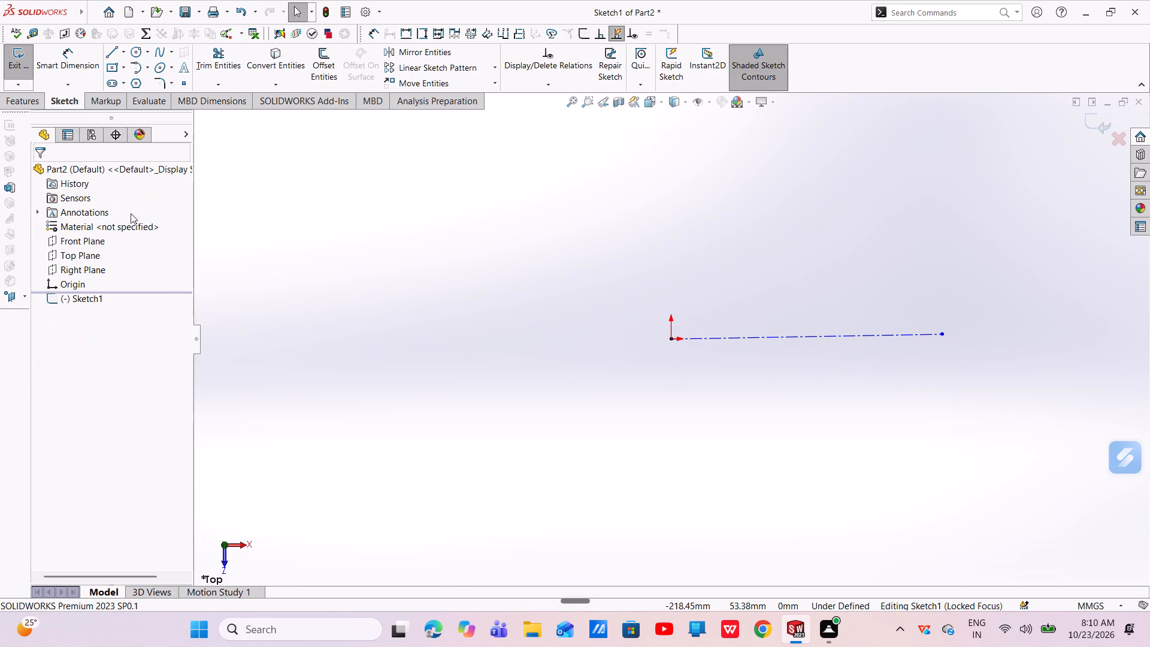
# Dimension the construction line's horizontal length as 413 mm.
pyautogui.click(48, 69)
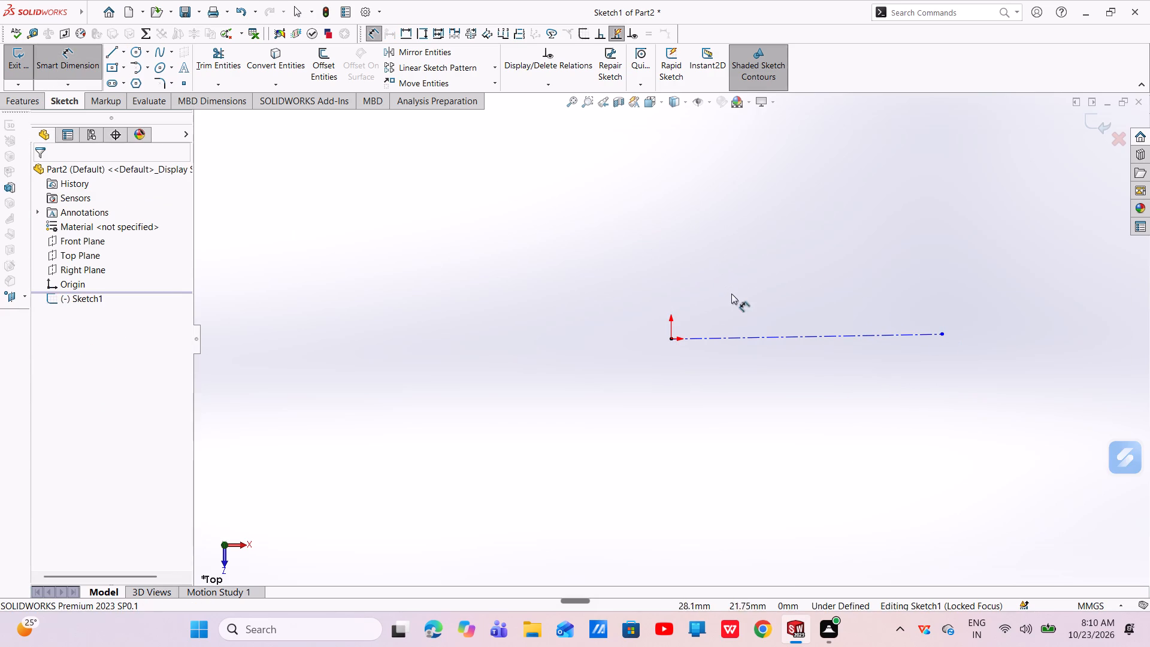
pyautogui.click(782, 335)
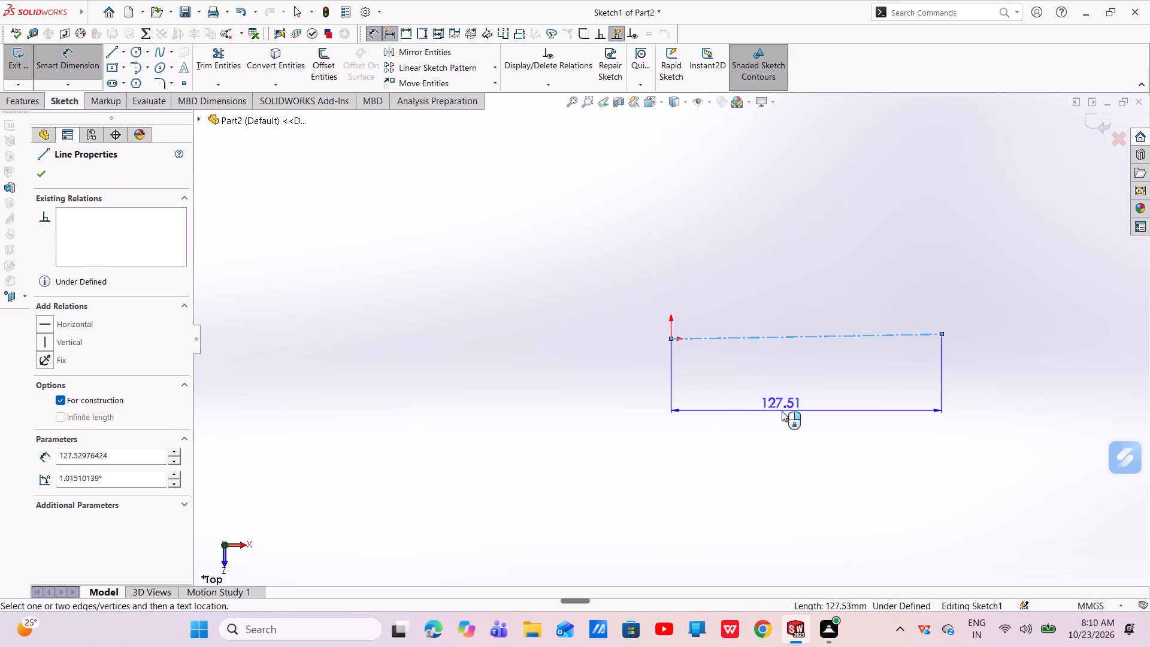
pyautogui.click(782, 412)
pyautogui.press('BackSpace')
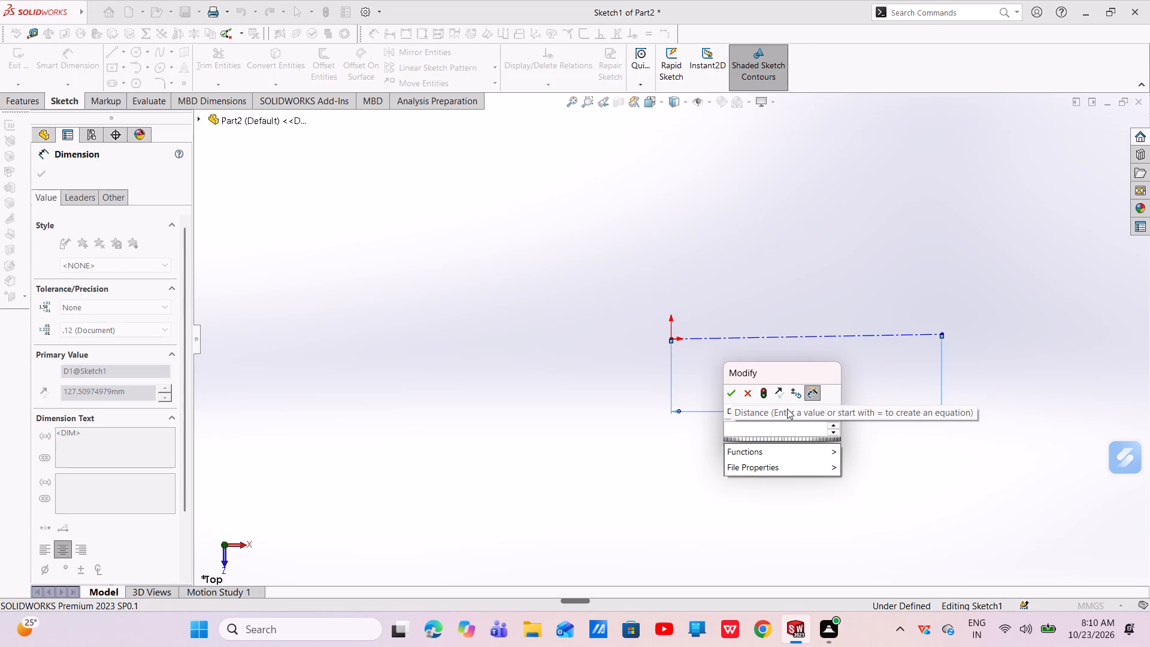
pyautogui.write('413')
pyautogui.press('Return')
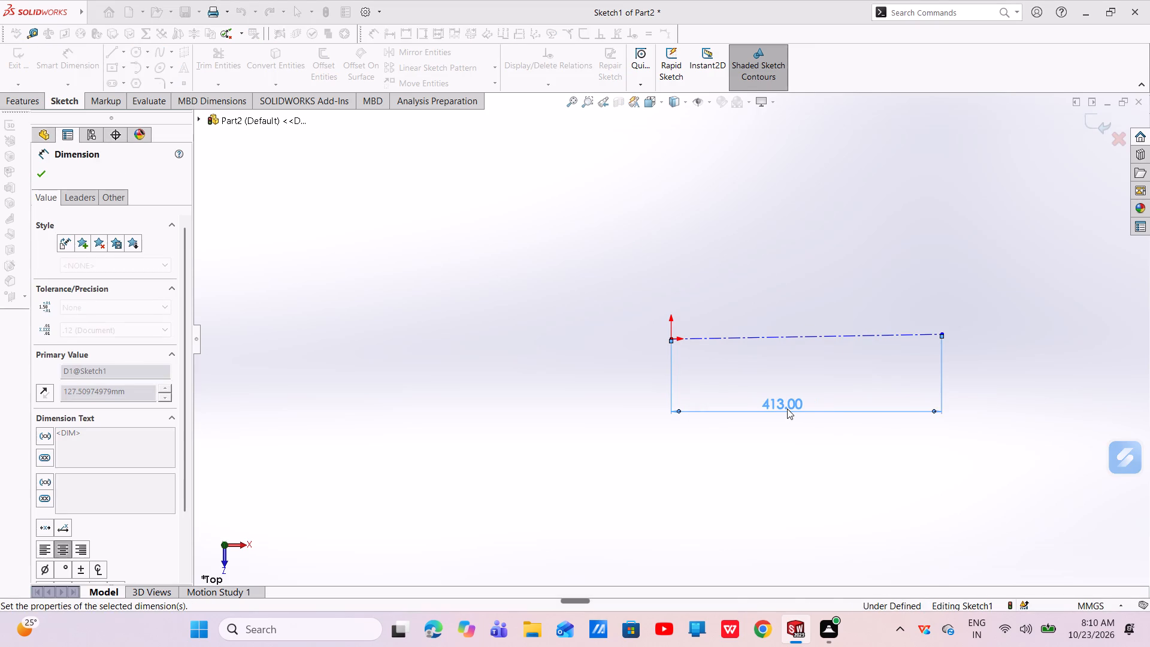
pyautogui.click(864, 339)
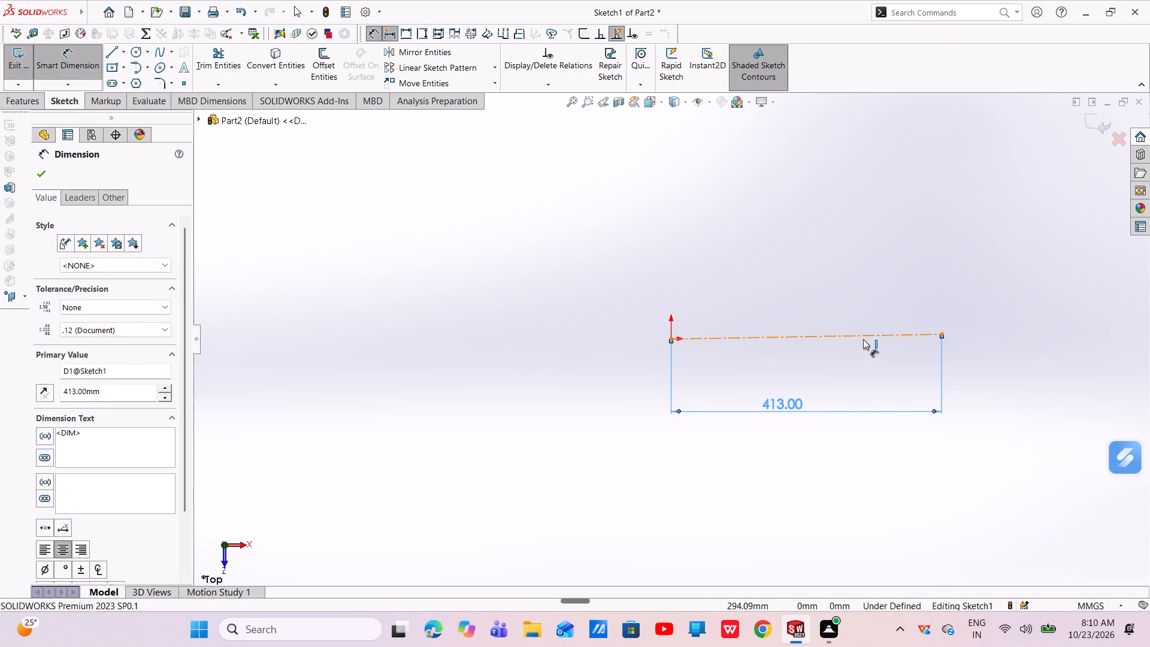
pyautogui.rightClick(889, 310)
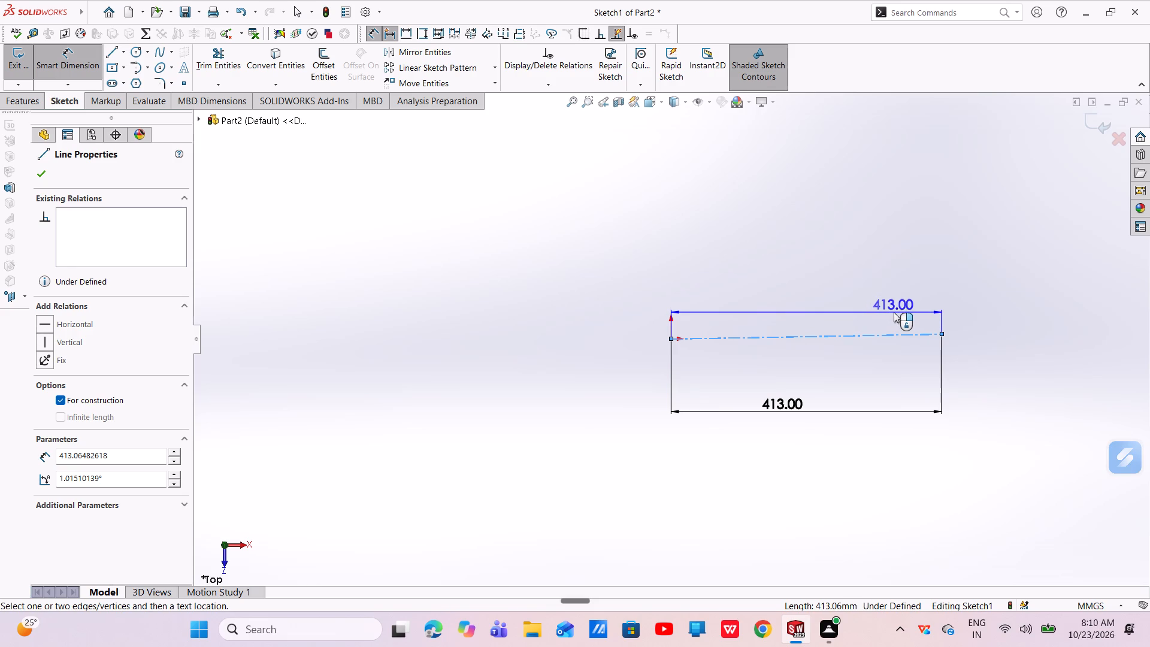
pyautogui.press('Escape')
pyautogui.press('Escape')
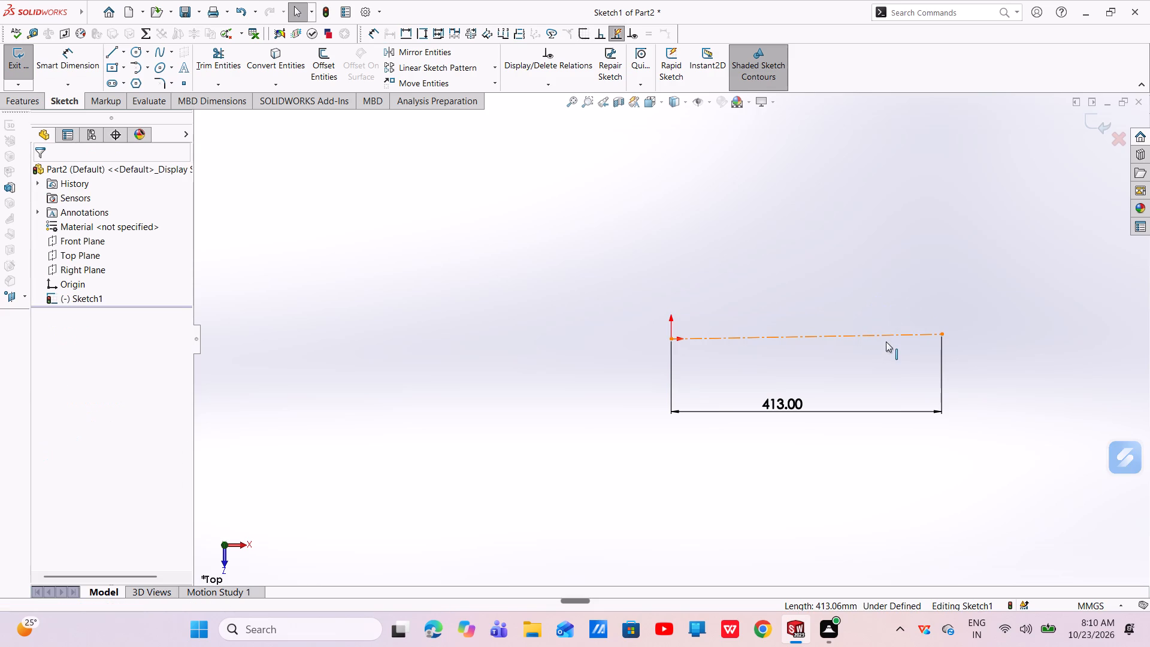
# Add a horizontal relation to the construction line.
pyautogui.click(884, 338)
pyautogui.click(920, 281)
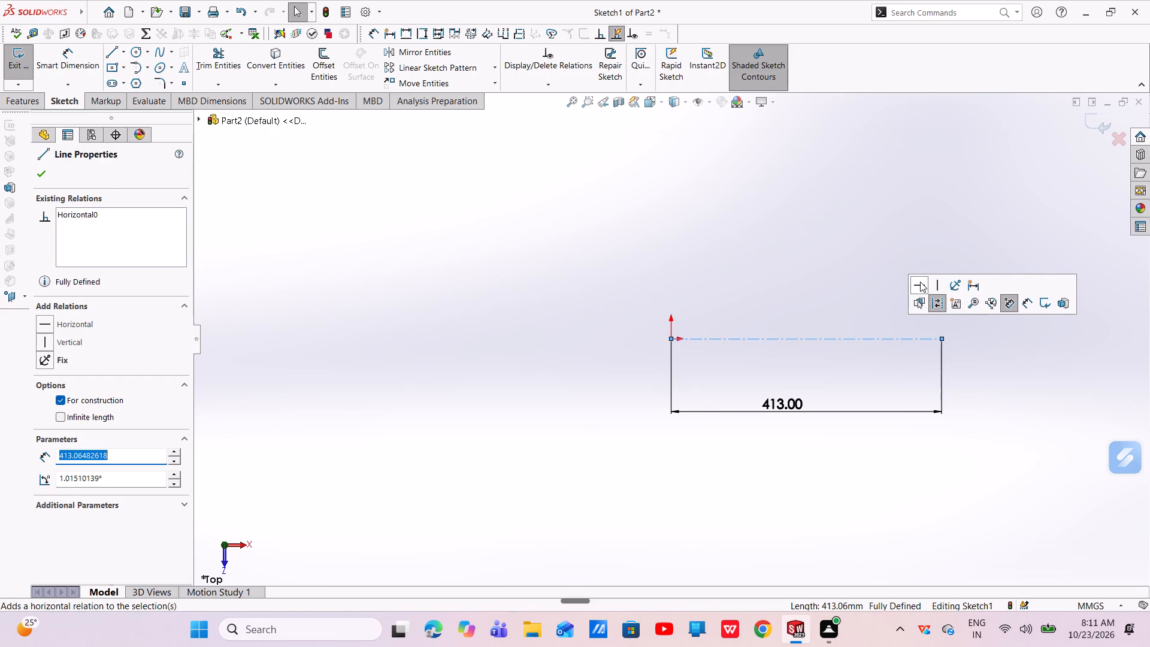
pyautogui.press('Escape')
pyautogui.press('Escape')
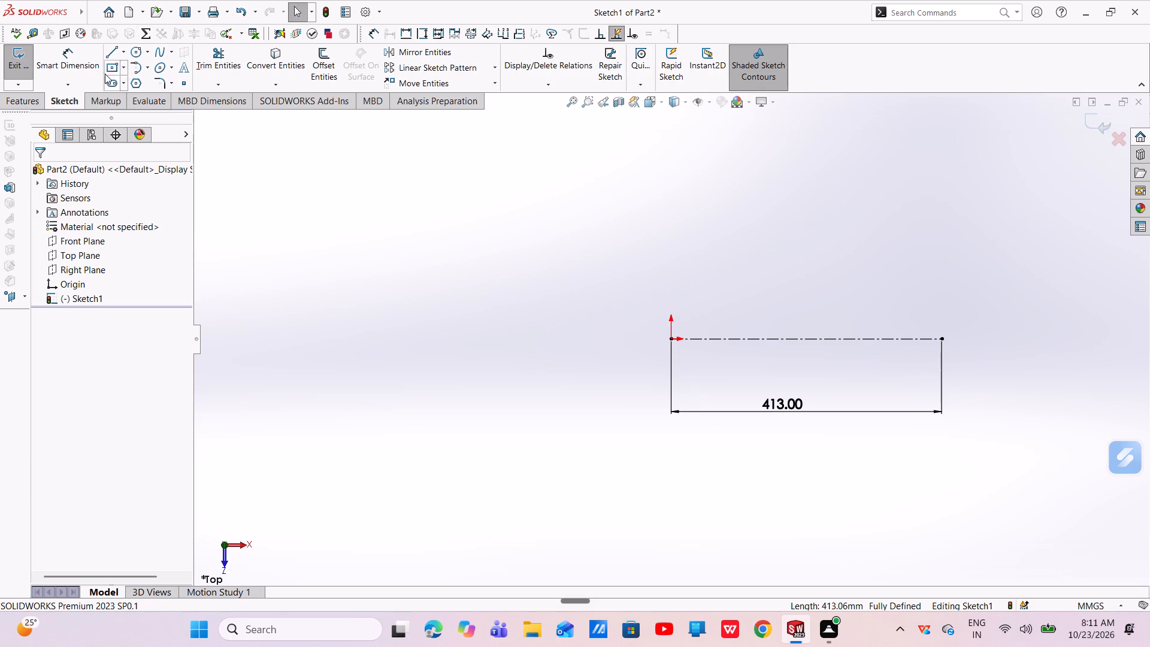
# Sketch an open three-line bracket at the construction line's far end: vertical about 428 mm, with two inward horizontal legs about 81 mm.
pyautogui.click(112, 56)
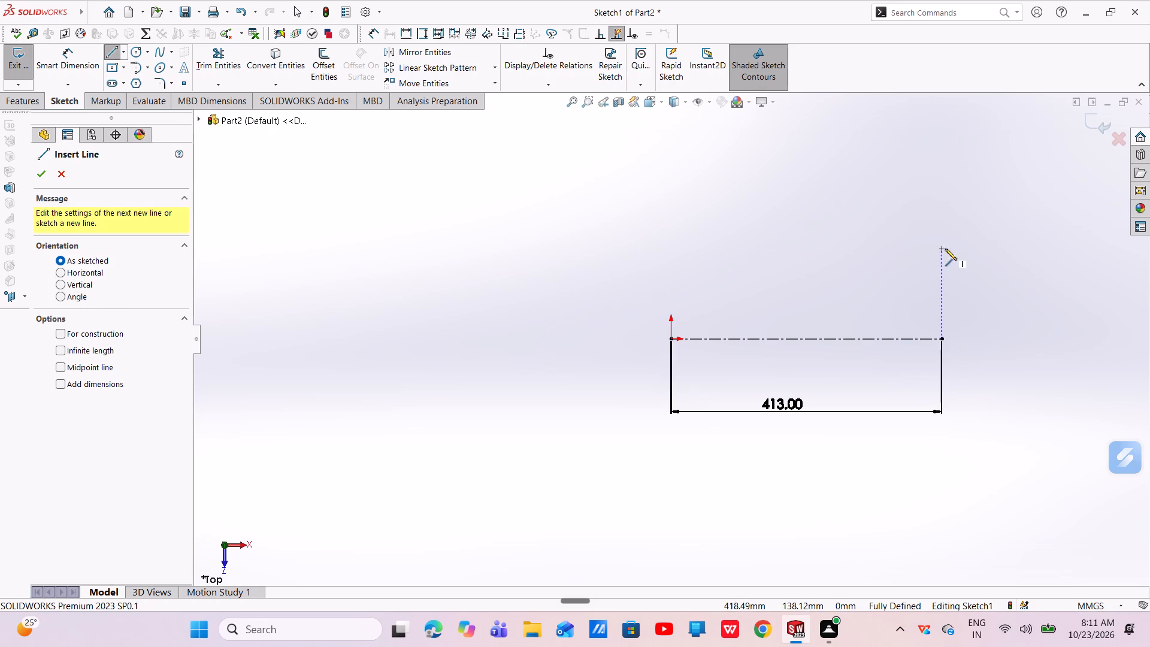
pyautogui.click(888, 222)
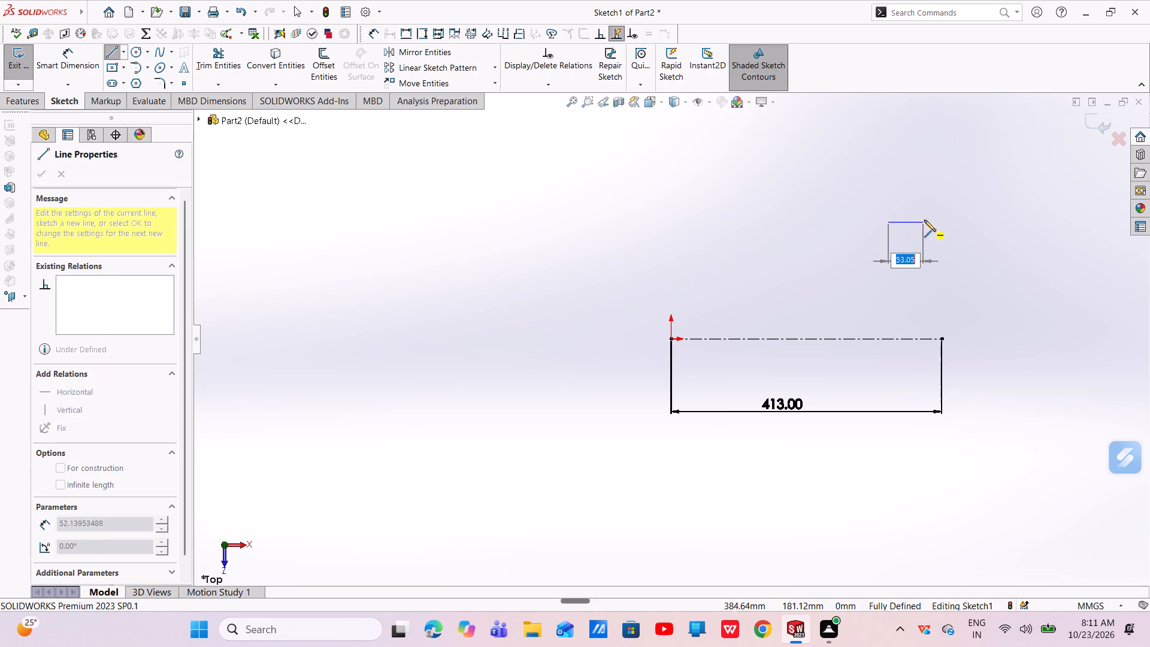
pyautogui.click(944, 219)
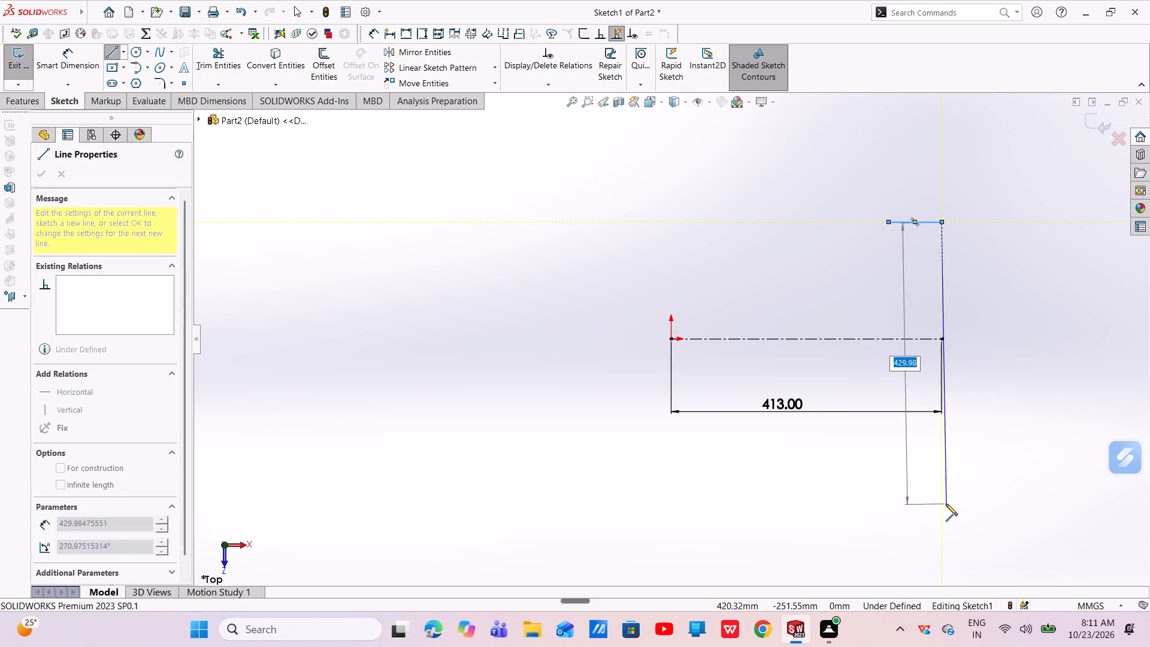
pyautogui.click(944, 503)
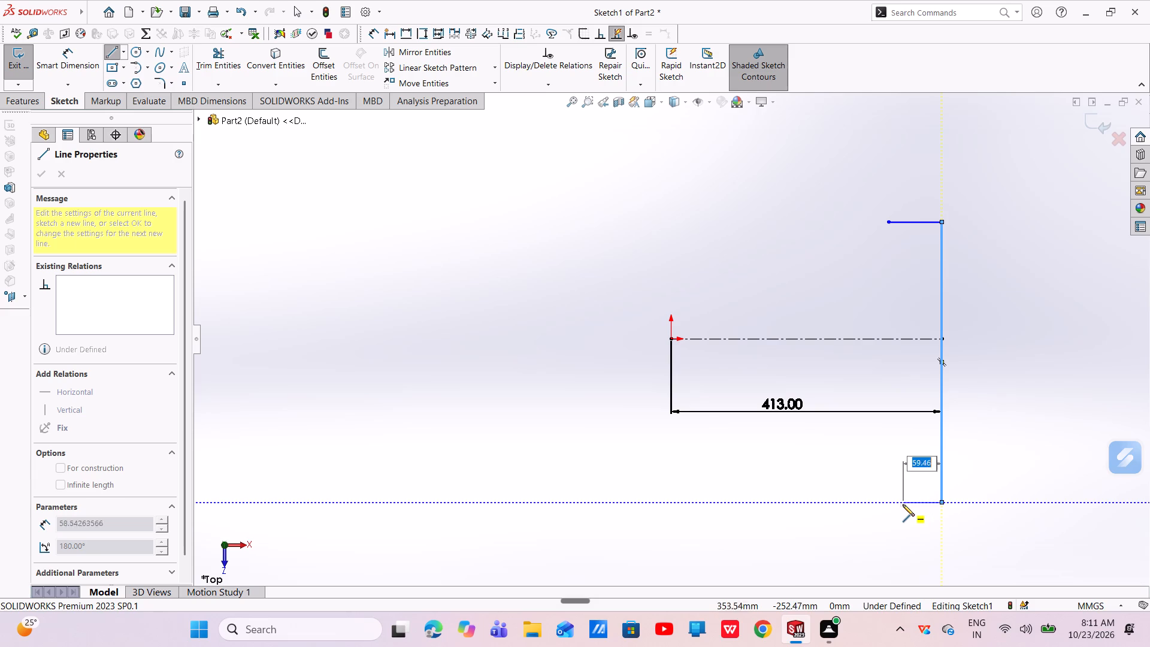
pyautogui.click(891, 506)
pyautogui.rightClick(891, 506)
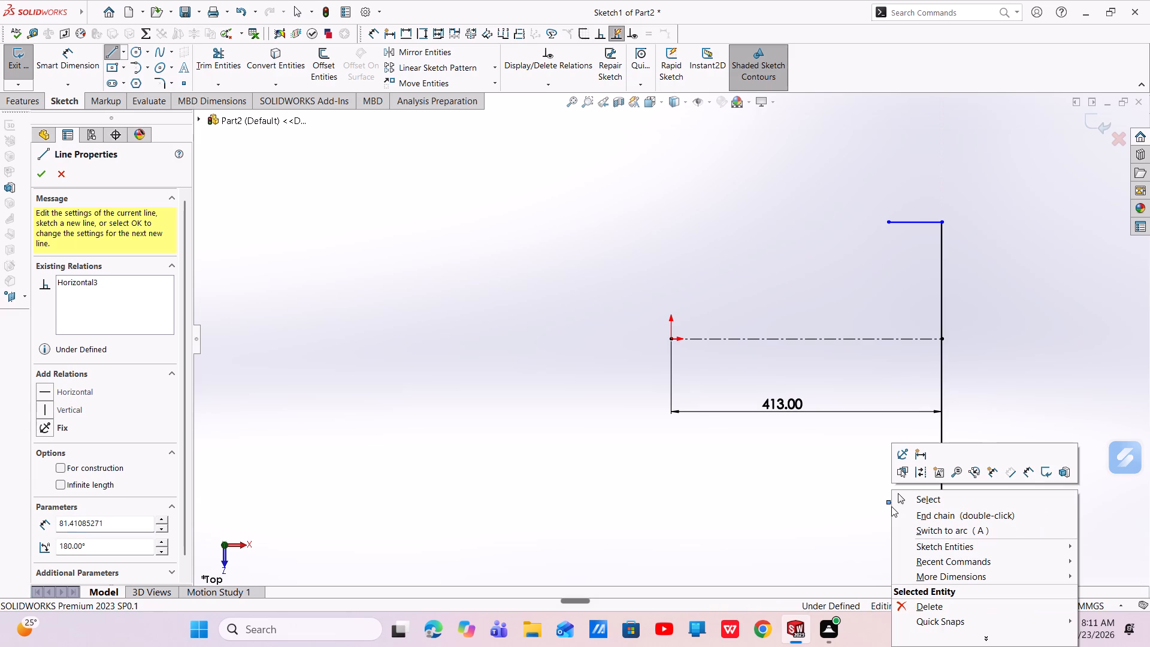
pyautogui.click(912, 494)
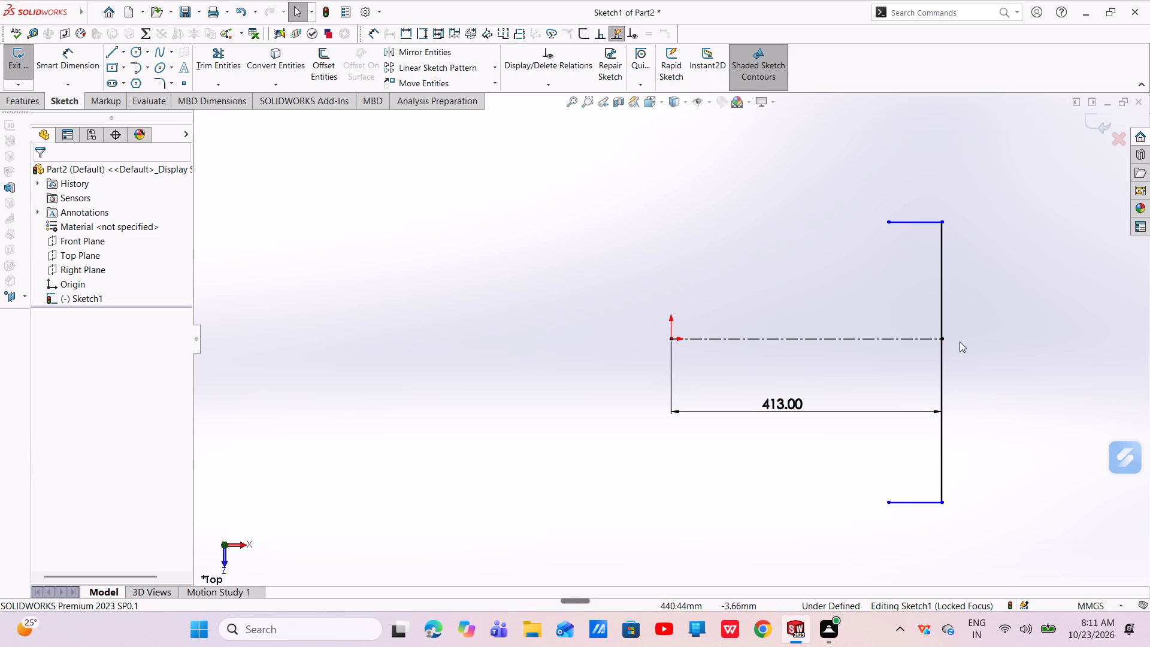
# Make the vertical line's midpoint coincident with the far endpoint of the construction line.
pyautogui.scroll(-5, 954, 330)
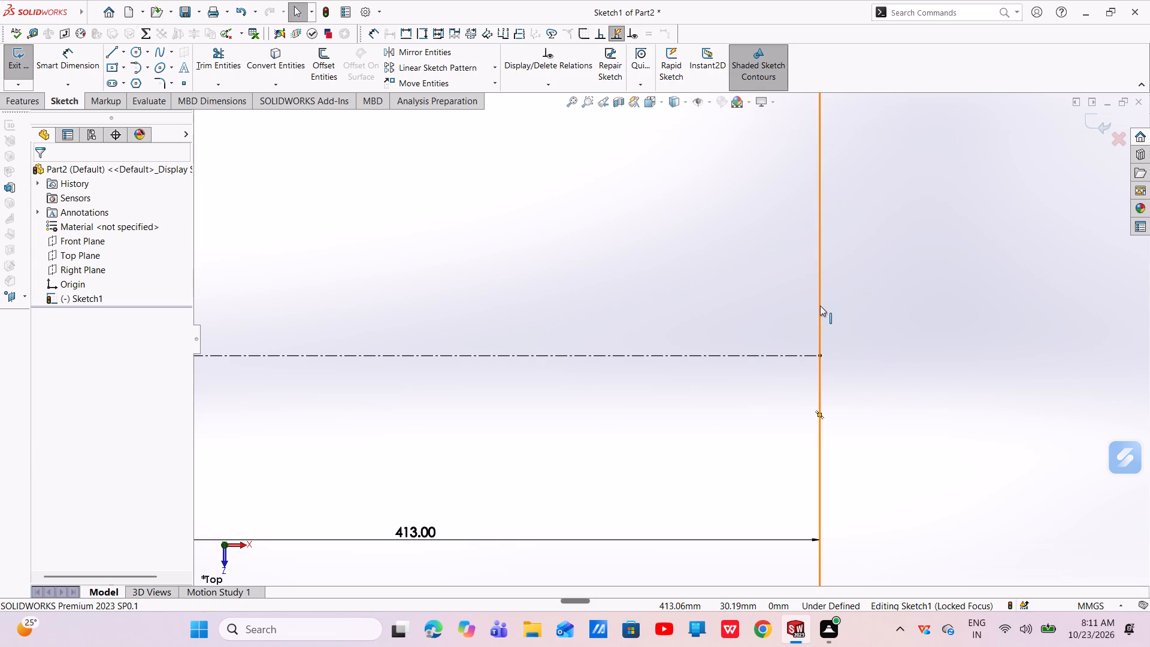
pyautogui.click(819, 416)
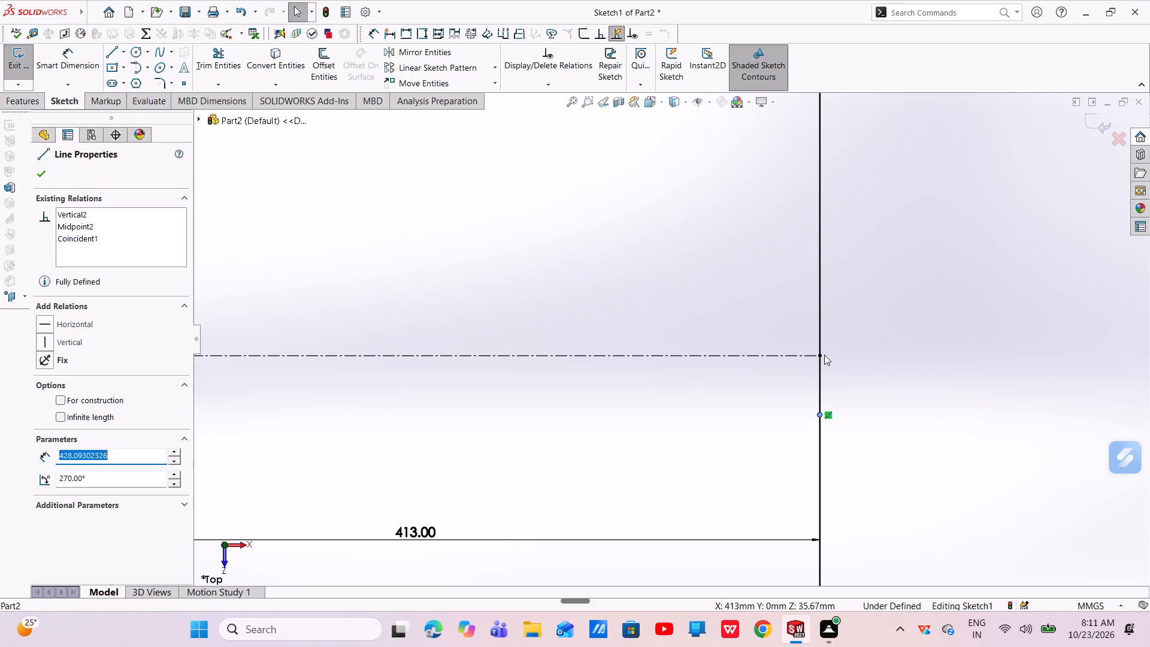
pyautogui.keyDown('ctrl'); pyautogui.click(821, 355); pyautogui.keyUp('ctrl')
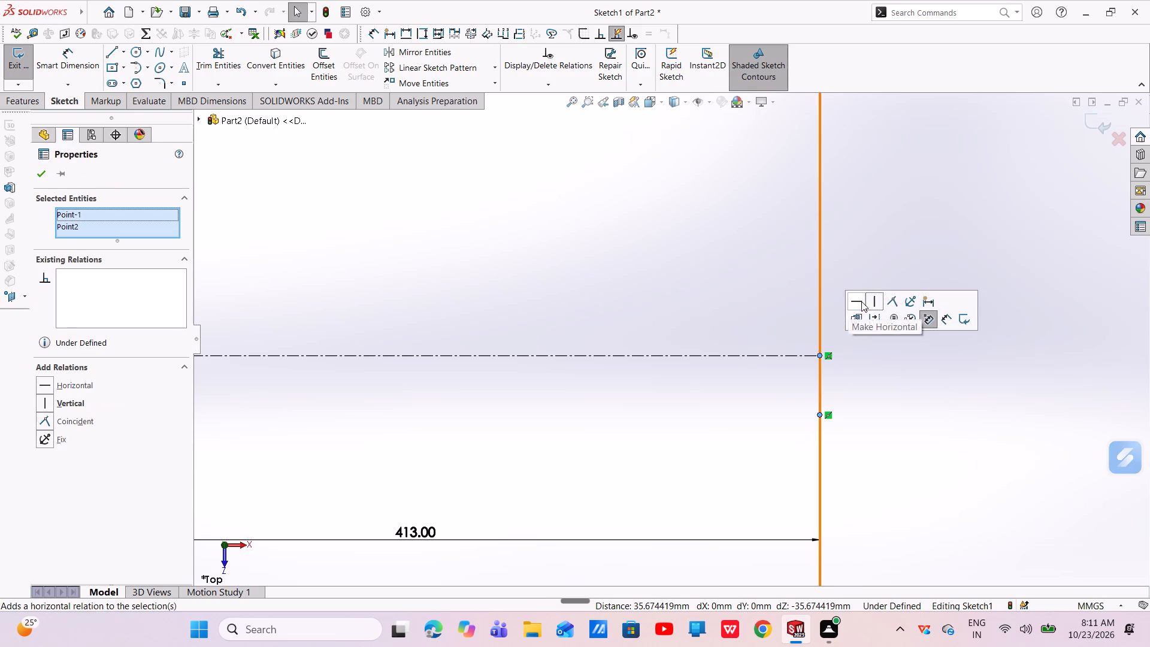
pyautogui.click(897, 307)
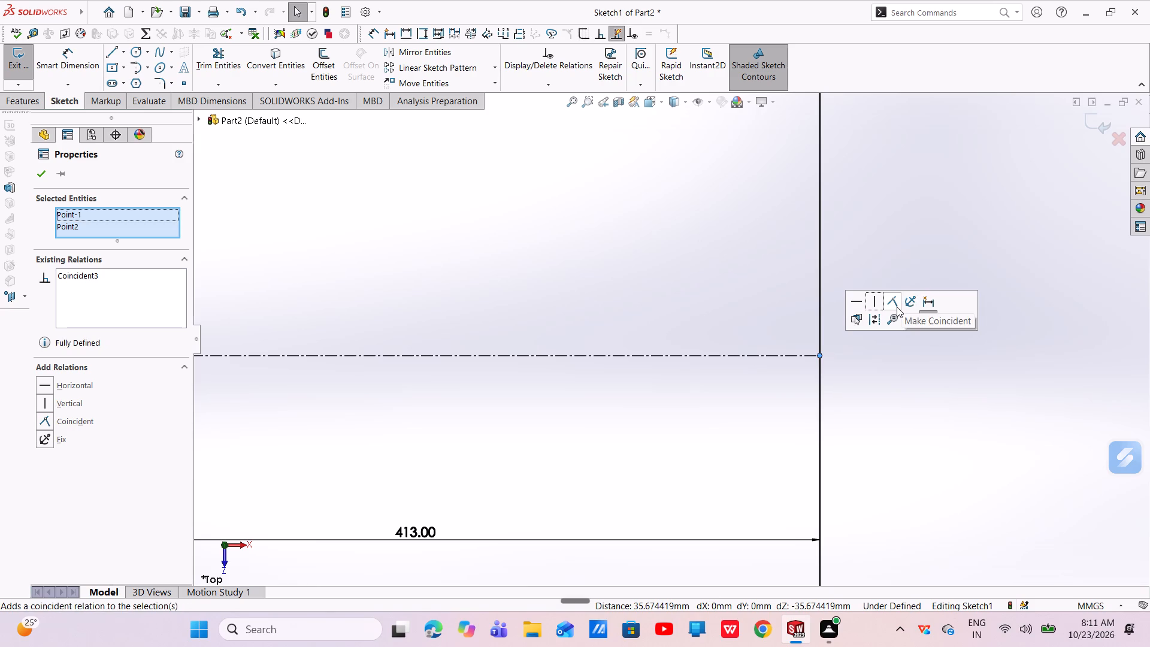
pyautogui.scroll(4, 858, 446)
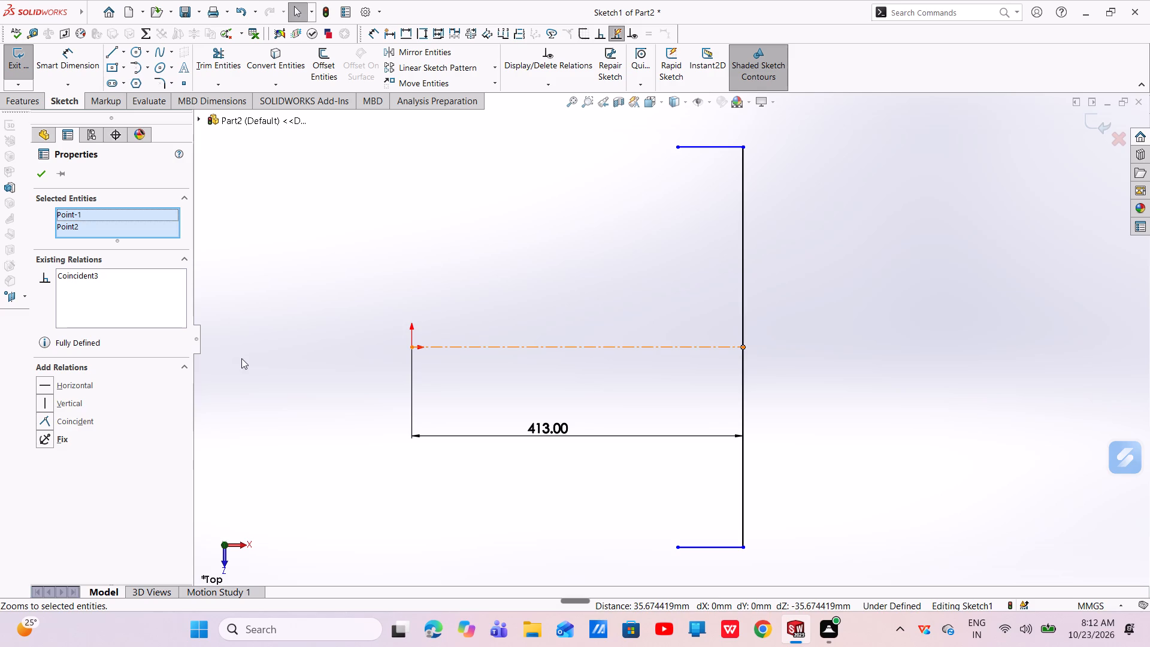
pyautogui.click(38, 176)
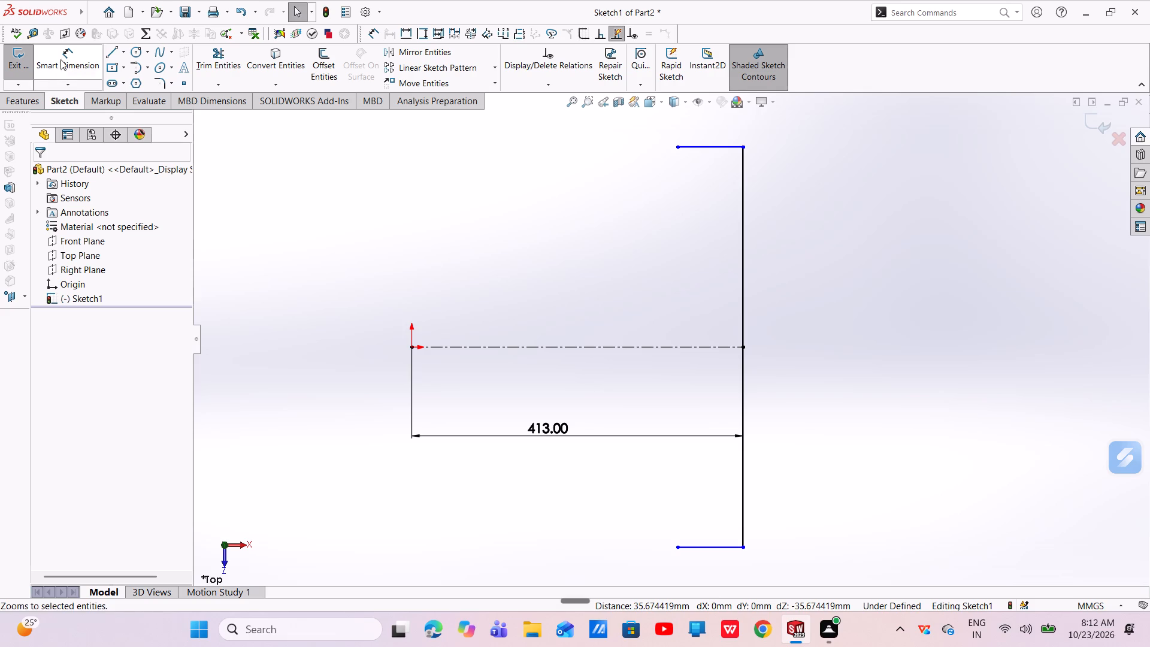
# Dimension the bracket's vertical line as 200 mm.
pyautogui.click(84, 51)
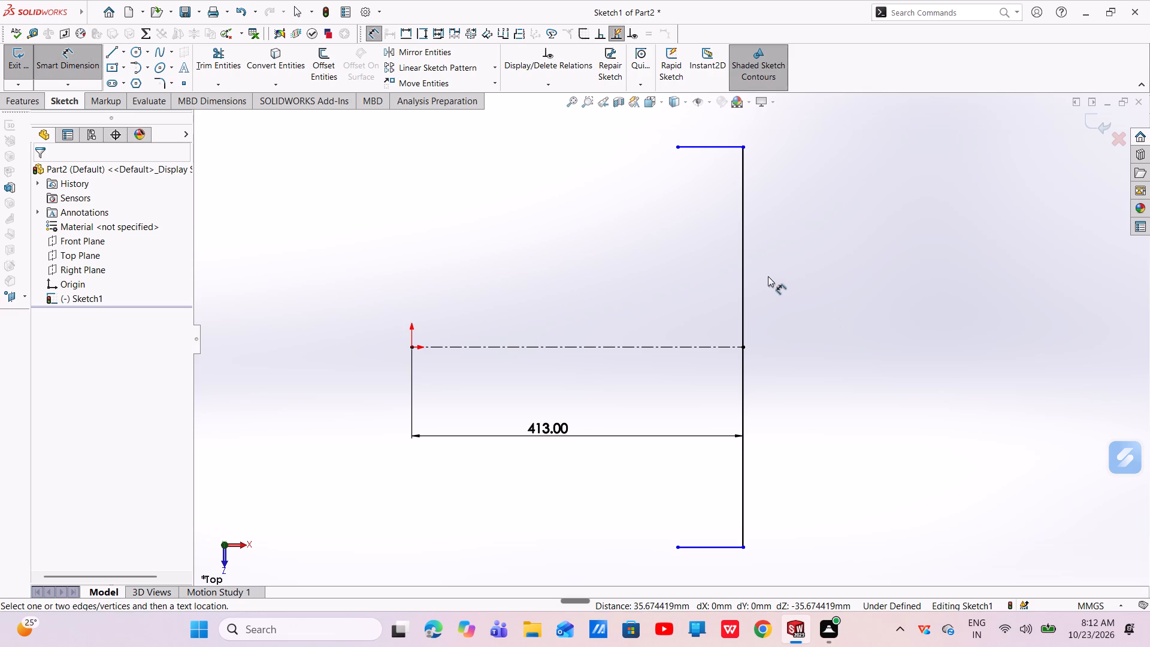
pyautogui.click(740, 273)
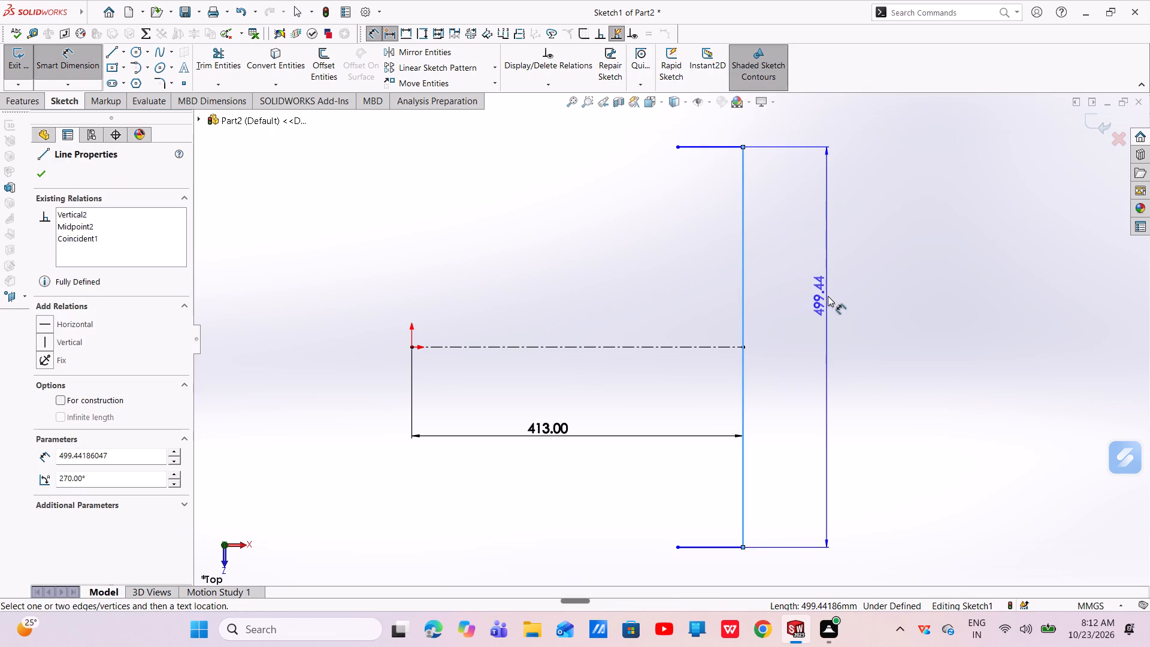
pyautogui.click(849, 314)
pyautogui.press('BackSpace')
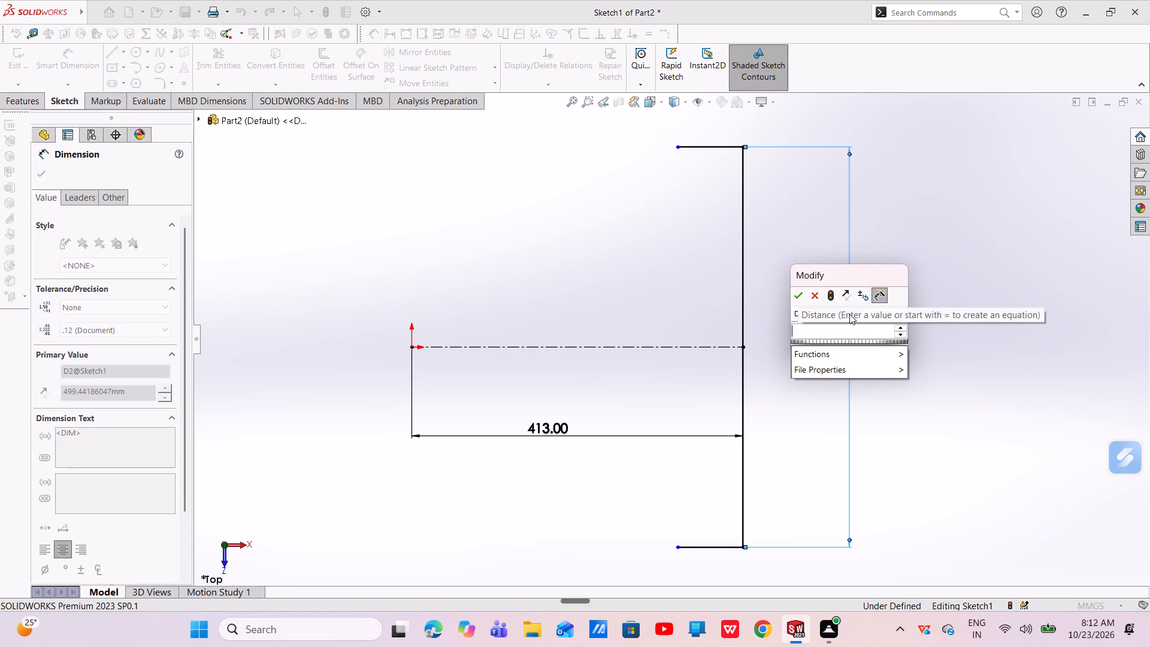
pyautogui.write('200')
pyautogui.press('Return')
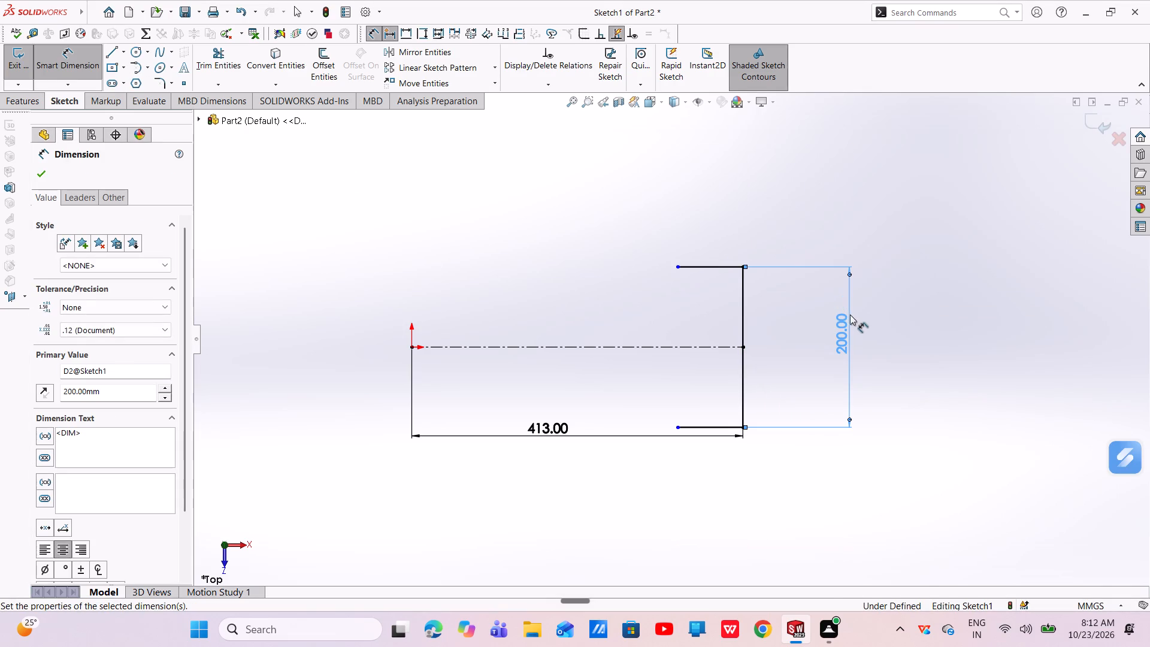
# Dimension the bracket's upper horizontal leg as 63 mm.
pyautogui.click(729, 268)
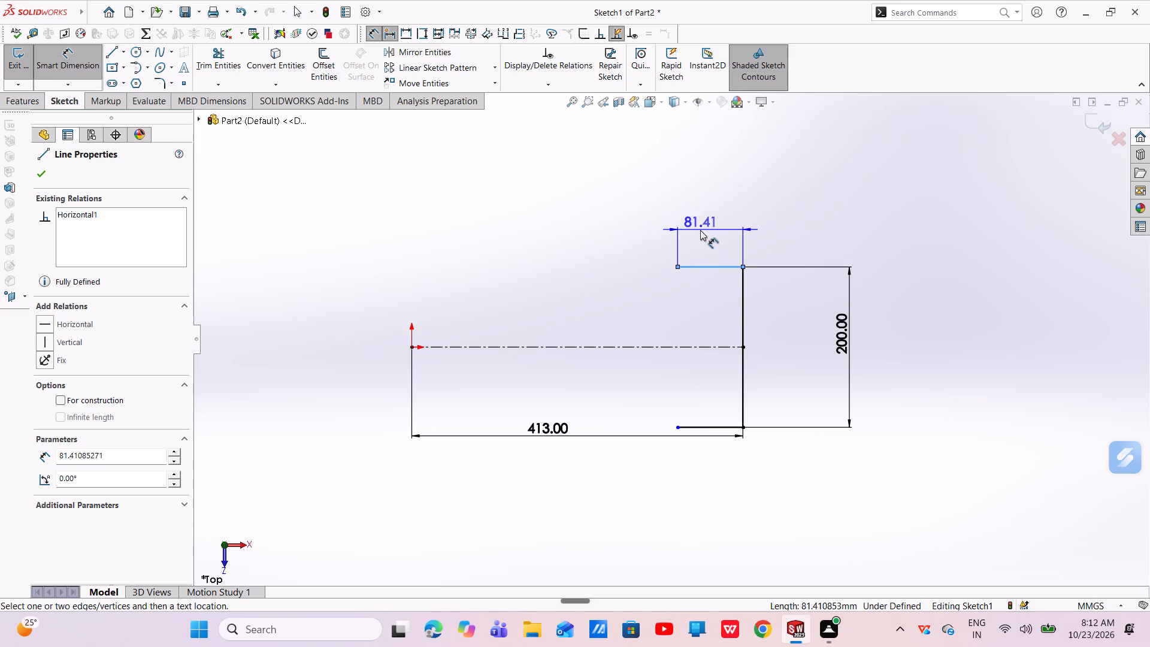
pyautogui.click(700, 230)
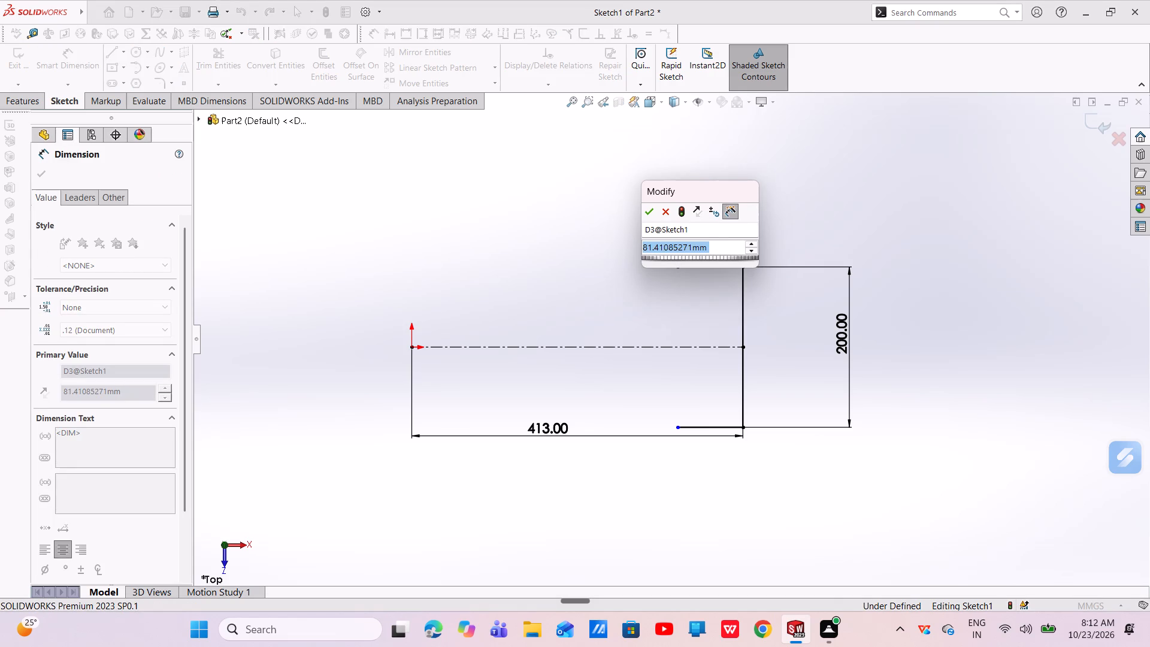
pyautogui.write('63')
pyautogui.press('Return')
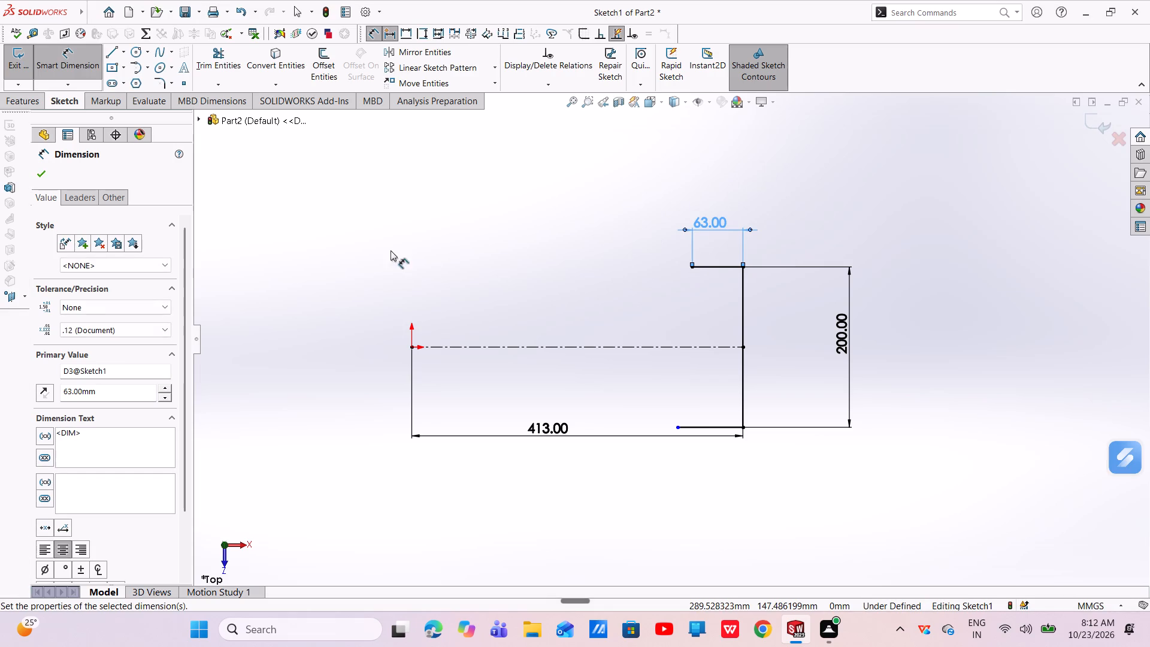
pyautogui.click(43, 182)
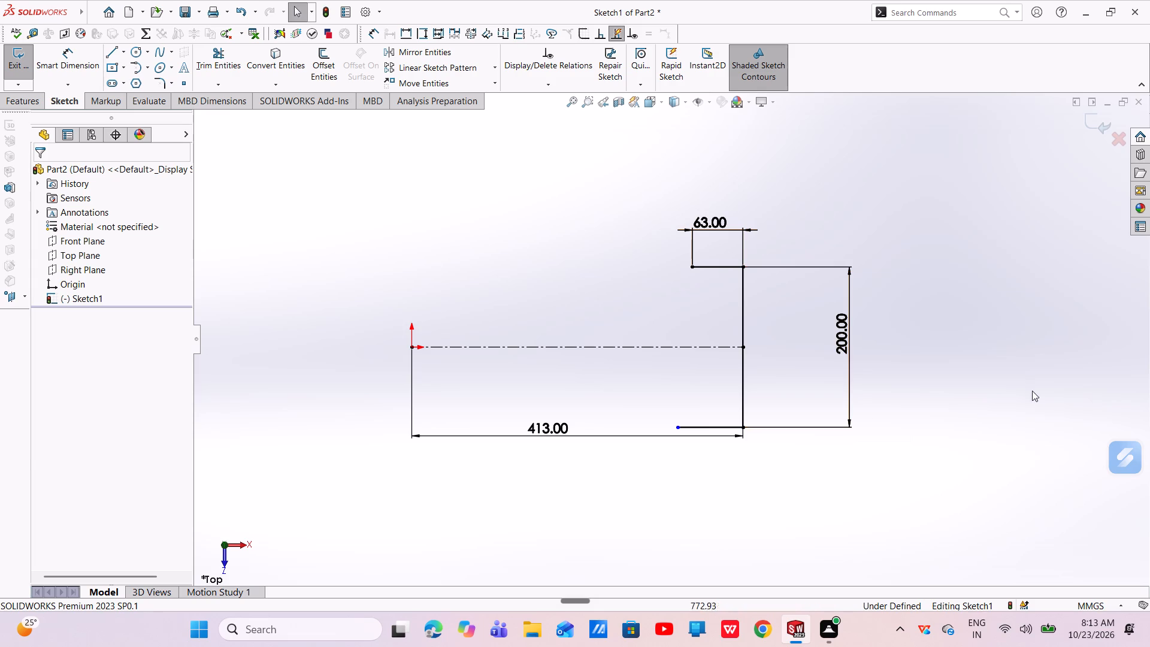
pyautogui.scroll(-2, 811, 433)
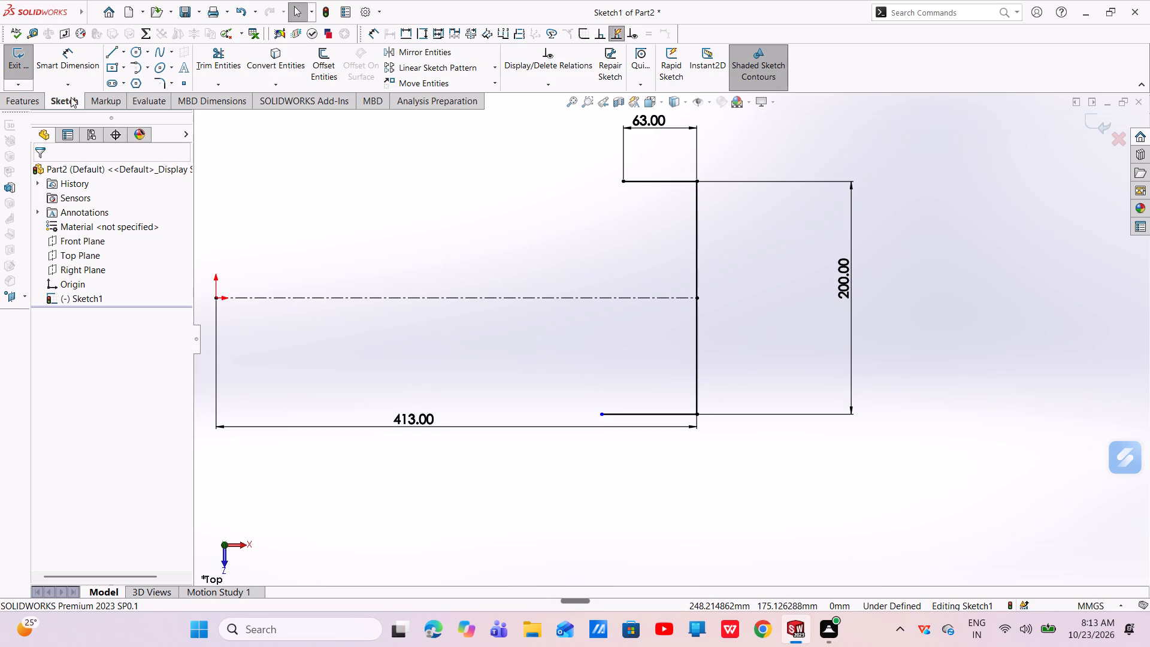
# Fillet both corners of the bracket profile with a 10 mm radius, keeping constrained corners.
pyautogui.moveTo(155, 84); pyautogui.dragTo(163, 82)
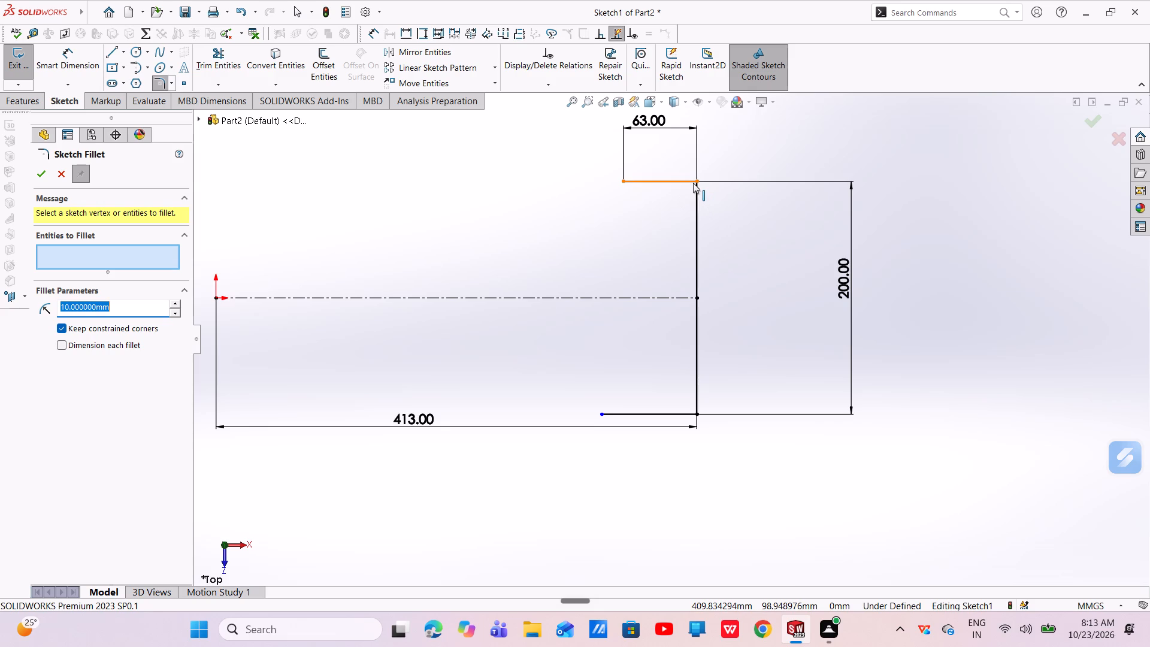
pyautogui.scroll(-5, 694, 183)
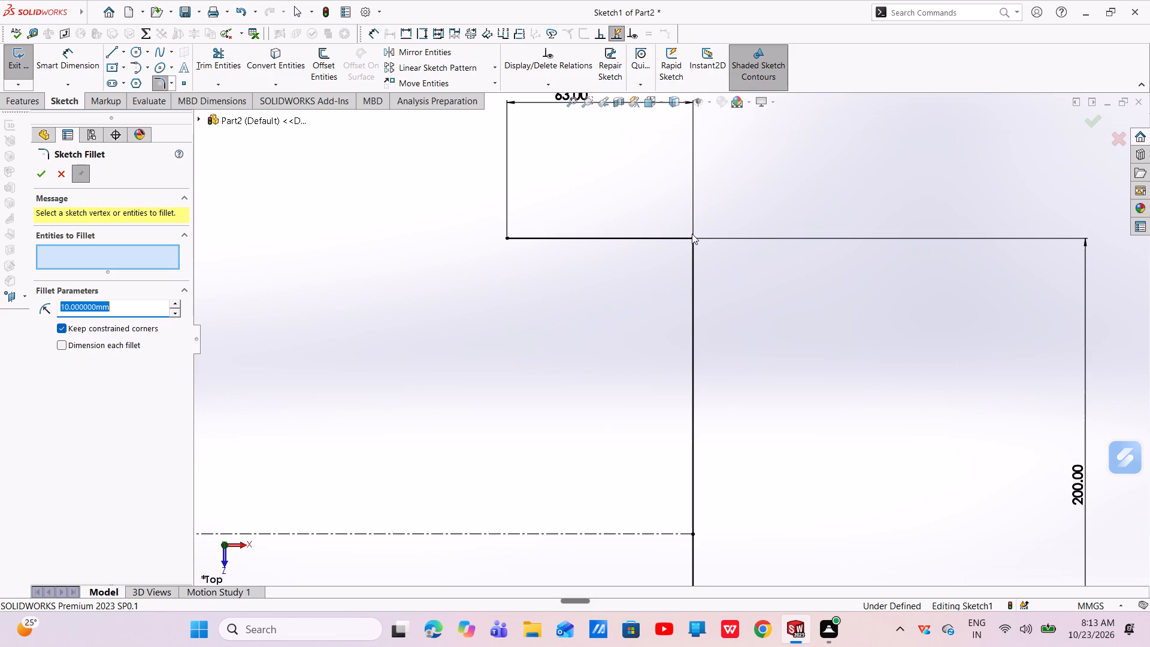
pyautogui.click(693, 238)
pyautogui.click(628, 322)
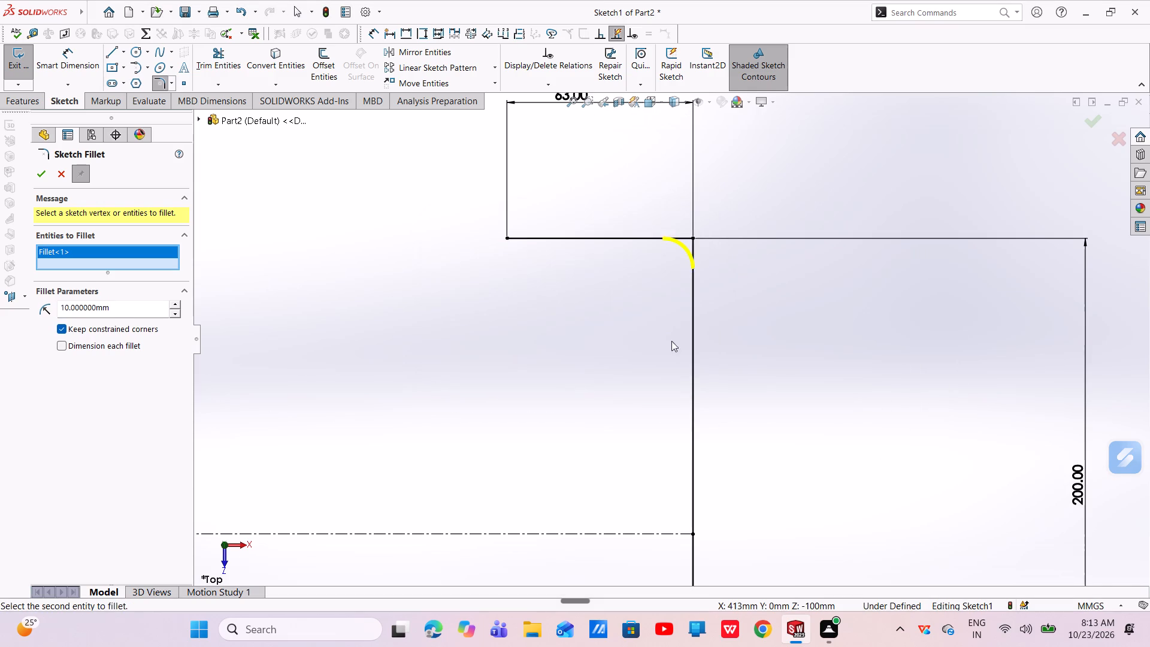
pyautogui.scroll(4, 676, 349)
pyautogui.scroll(3, 676, 519)
pyautogui.scroll(-6, 688, 485)
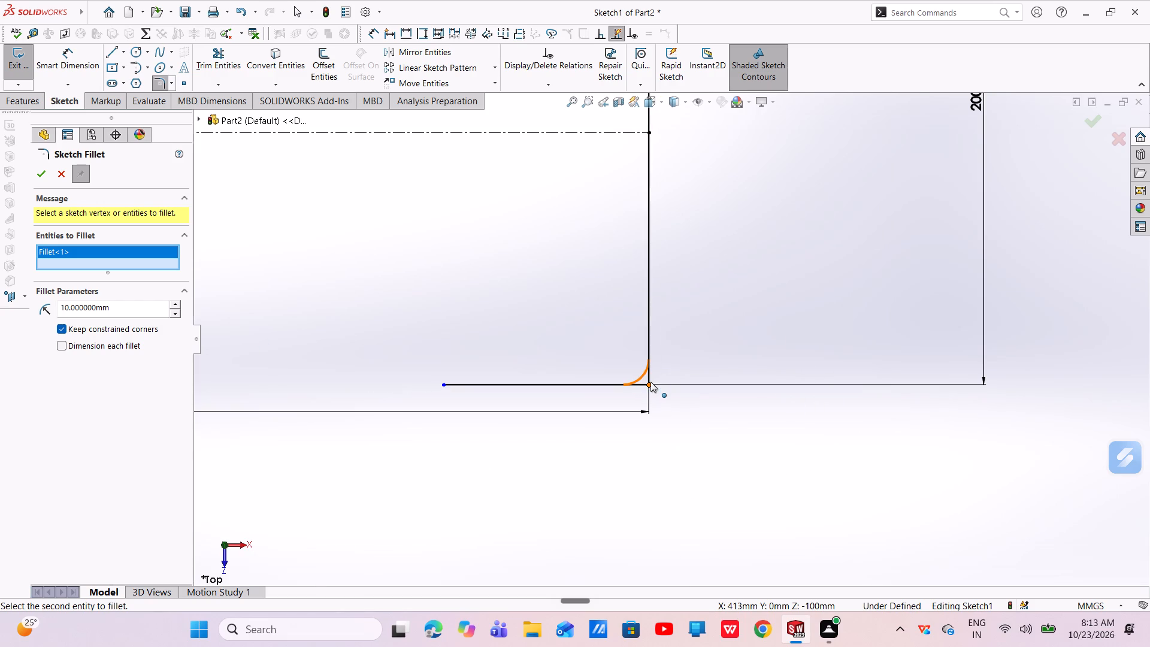
pyautogui.click(650, 382)
pyautogui.click(612, 328)
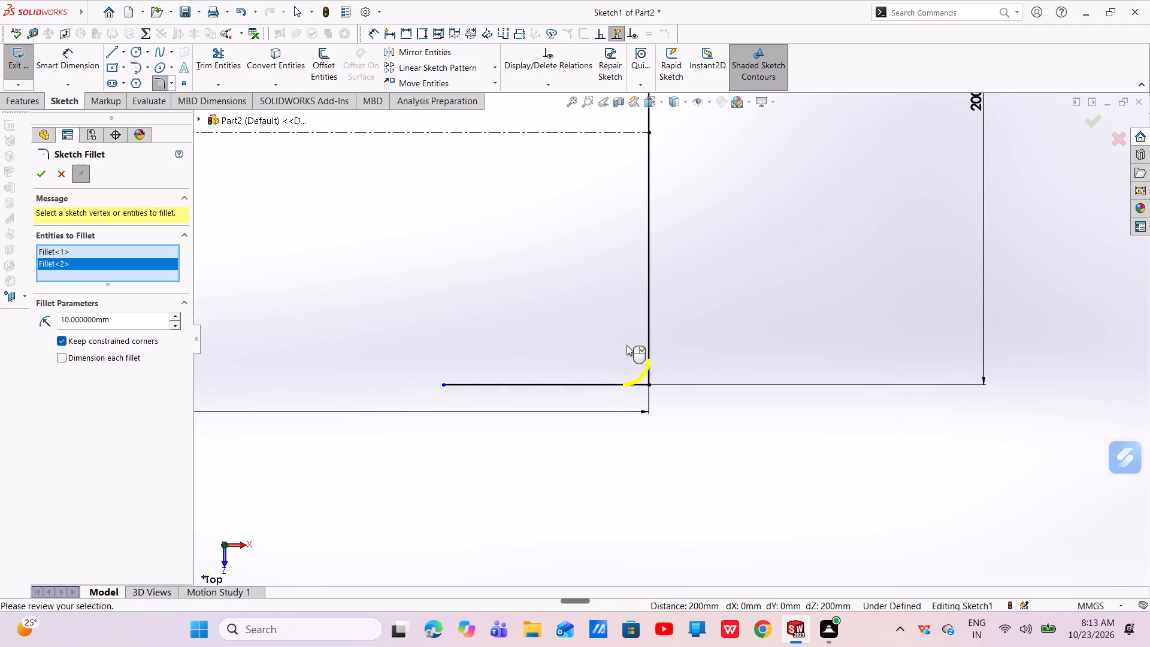
pyautogui.scroll(3, 632, 349)
pyautogui.rightClick(632, 349)
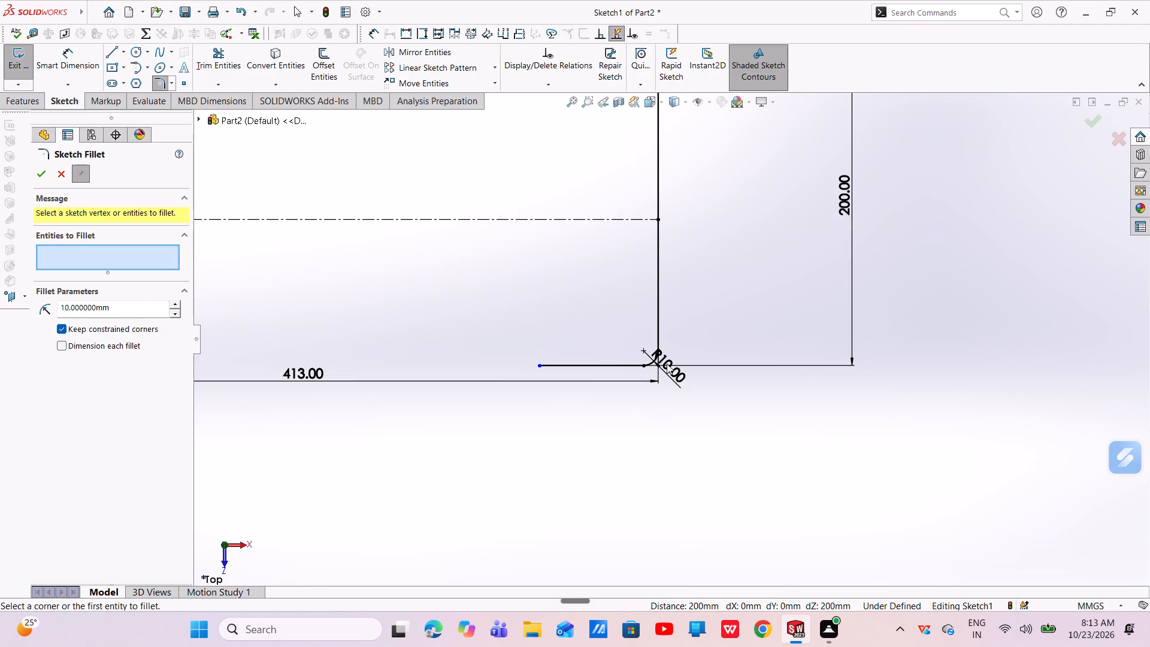
pyautogui.scroll(3, 713, 319)
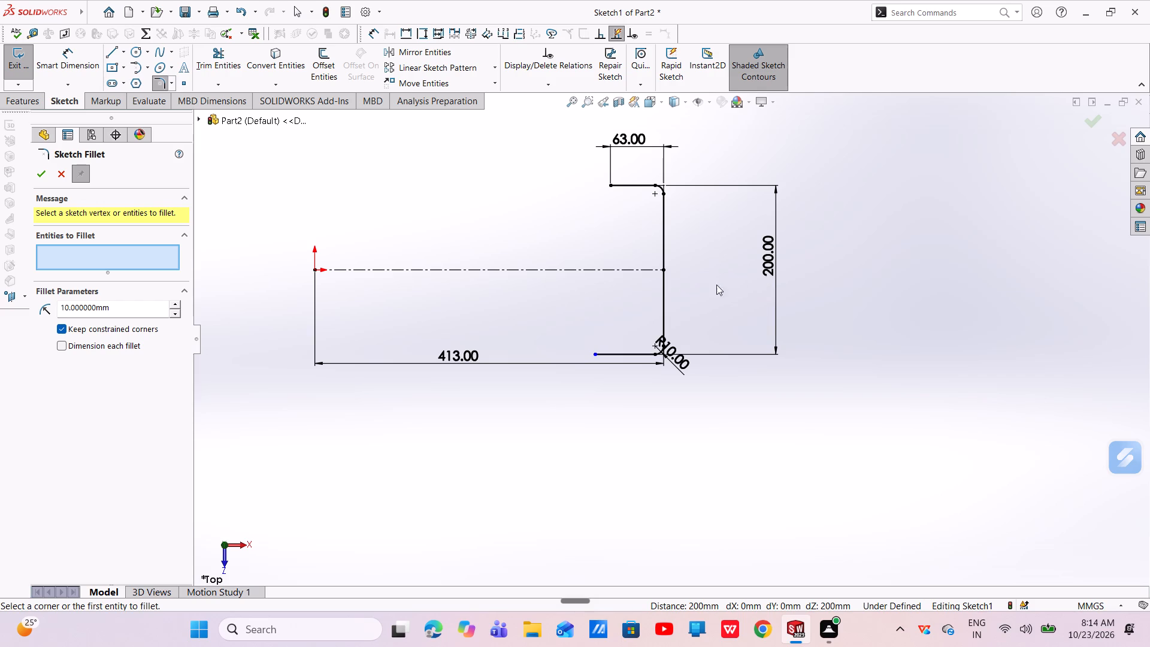
pyautogui.click(39, 177)
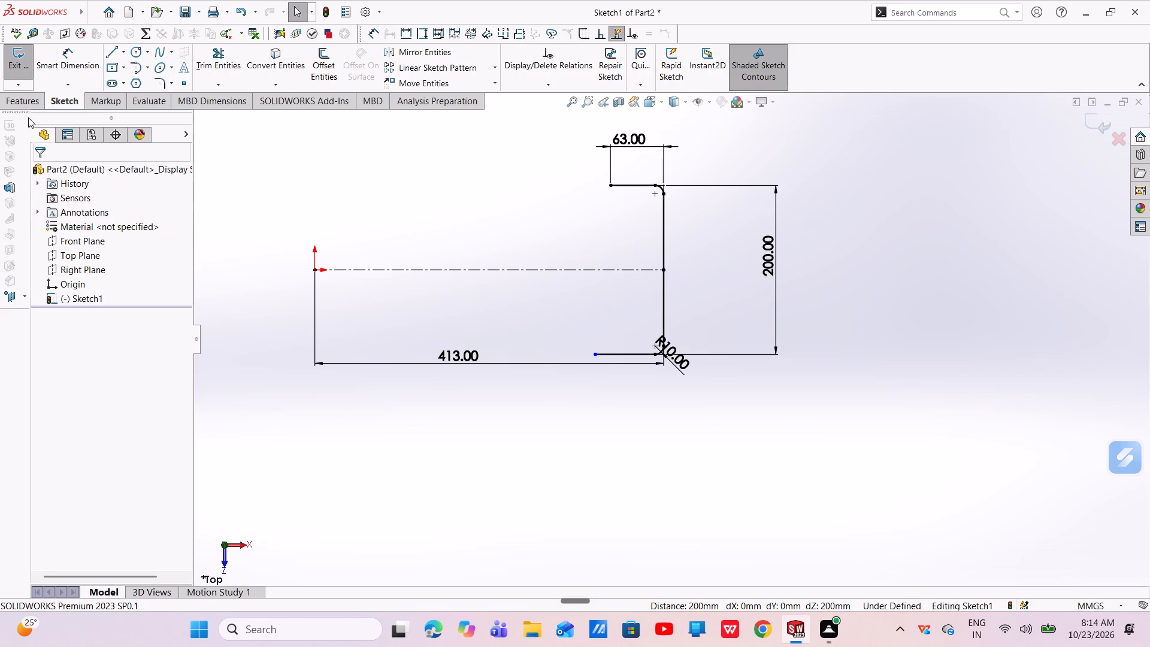
# Start a one-direction thin-feature Boss-Extrude of the bracket profile with a 7.5 mm wall thickness.
pyautogui.click(25, 108)
pyautogui.click(25, 80)
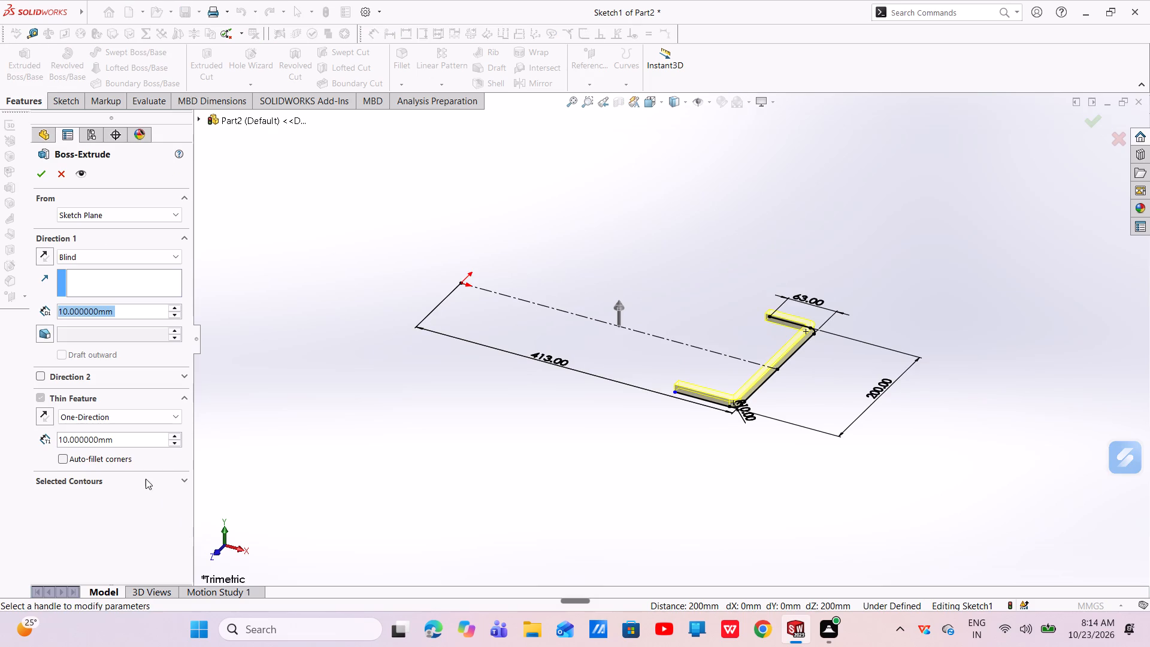
pyautogui.moveTo(120, 442); pyautogui.dragTo(50, 454)
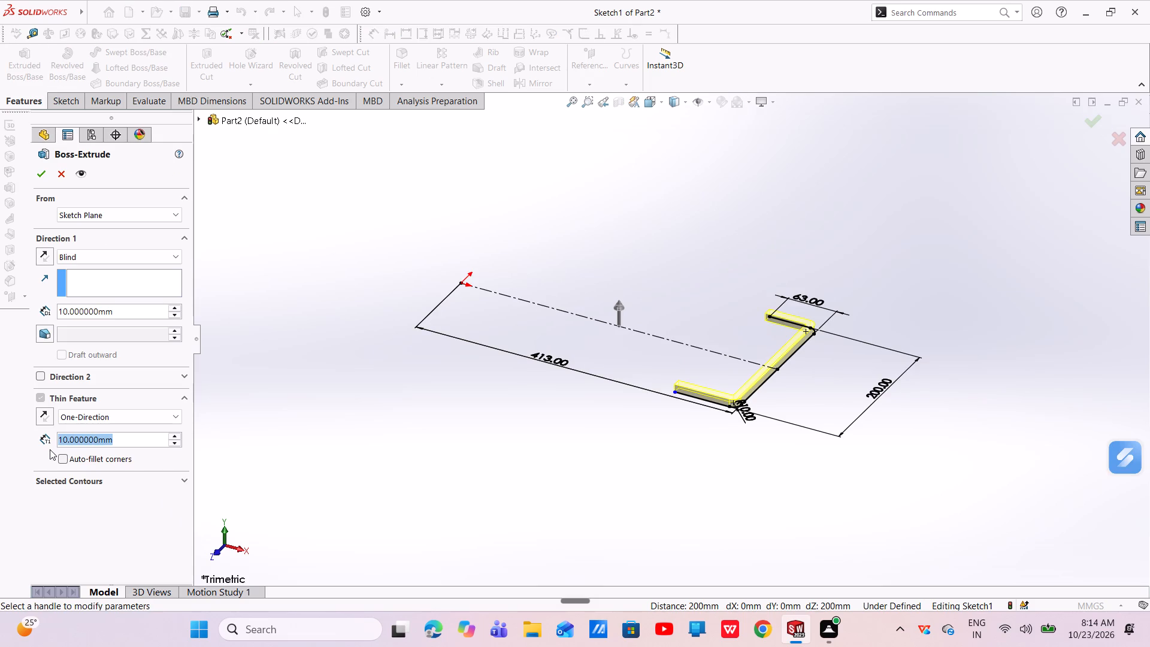
pyautogui.press('BackSpace')
pyautogui.write('7.5')
pyautogui.press('Return')
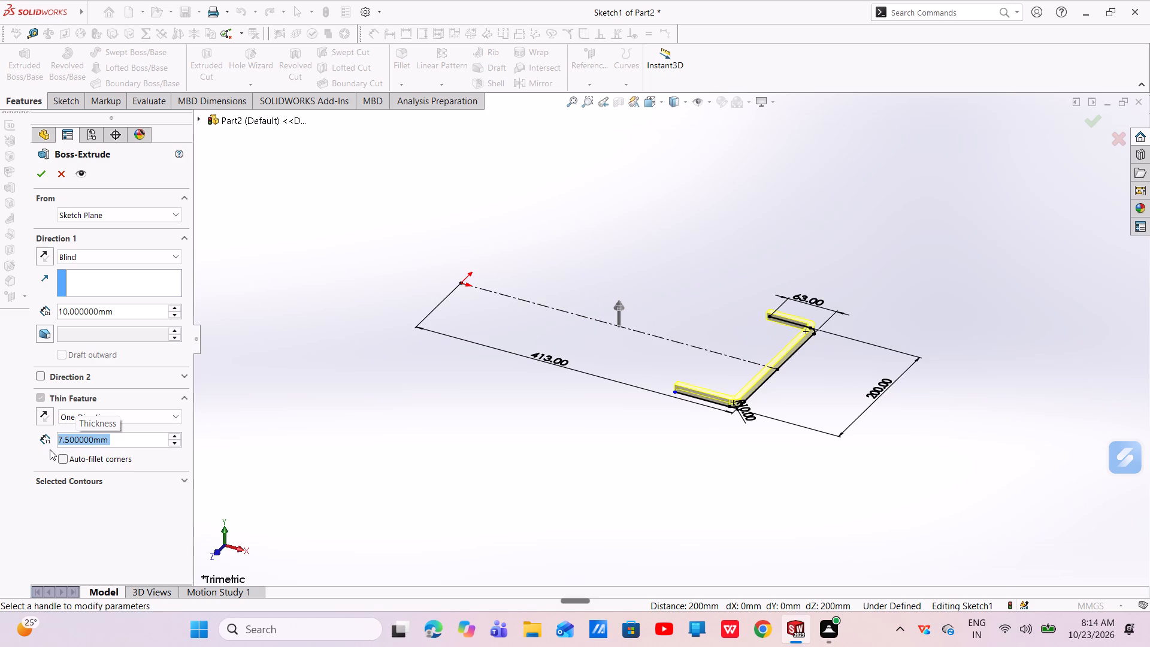
# Set the extrusion depth of the thin bracket profile to 2800 mm.
pyautogui.moveTo(119, 315); pyautogui.dragTo(108, 319)
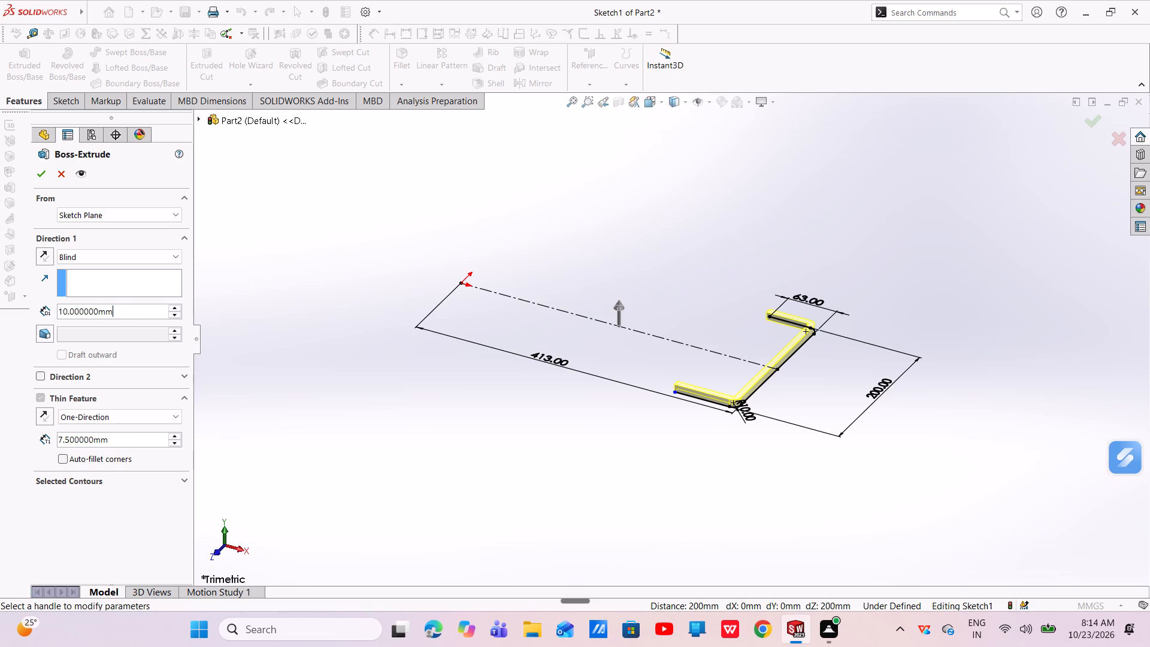
pyautogui.moveTo(108, 319); pyautogui.dragTo(53, 330)
pyautogui.press('BackSpace')
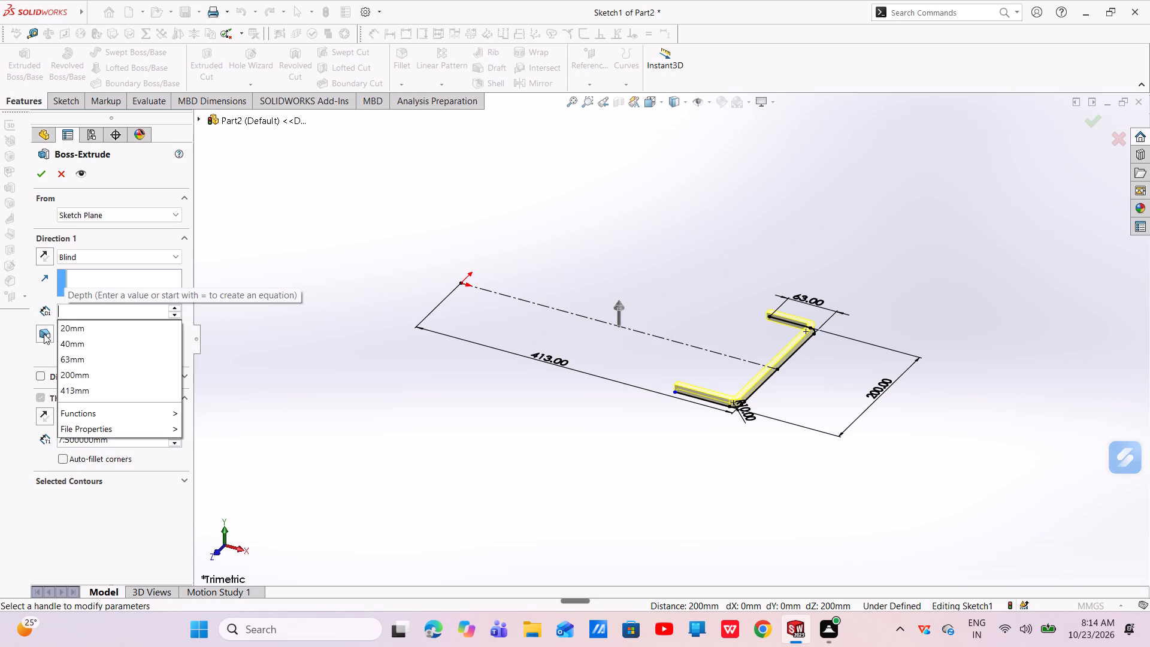
pyautogui.write('2800')
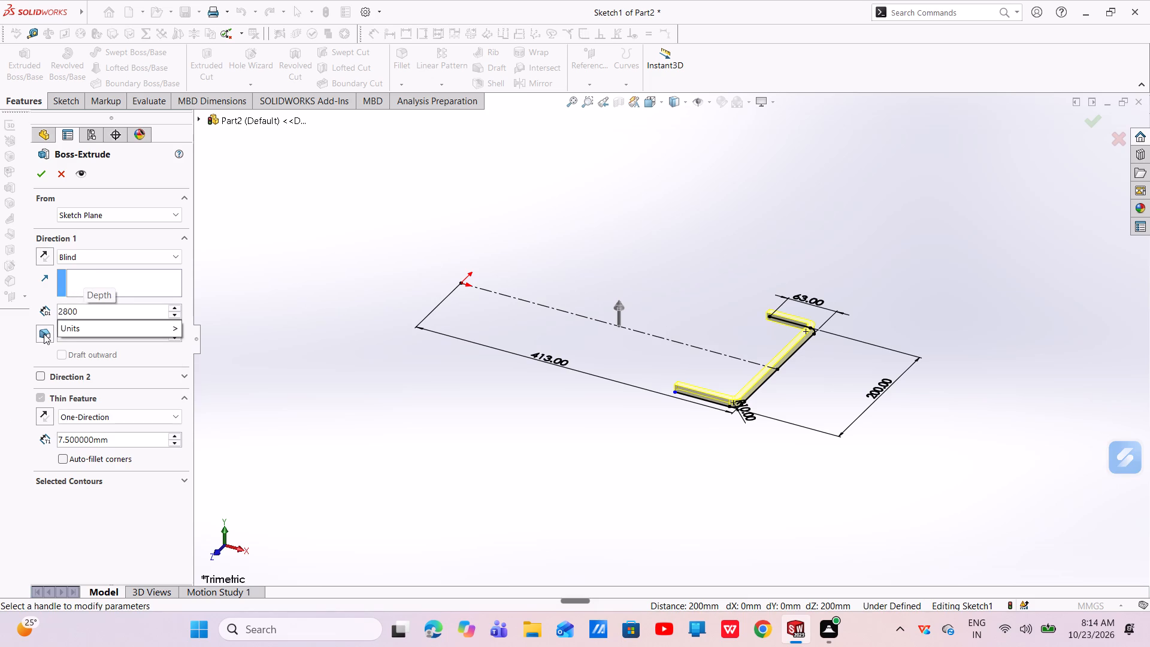
pyautogui.press('Return')
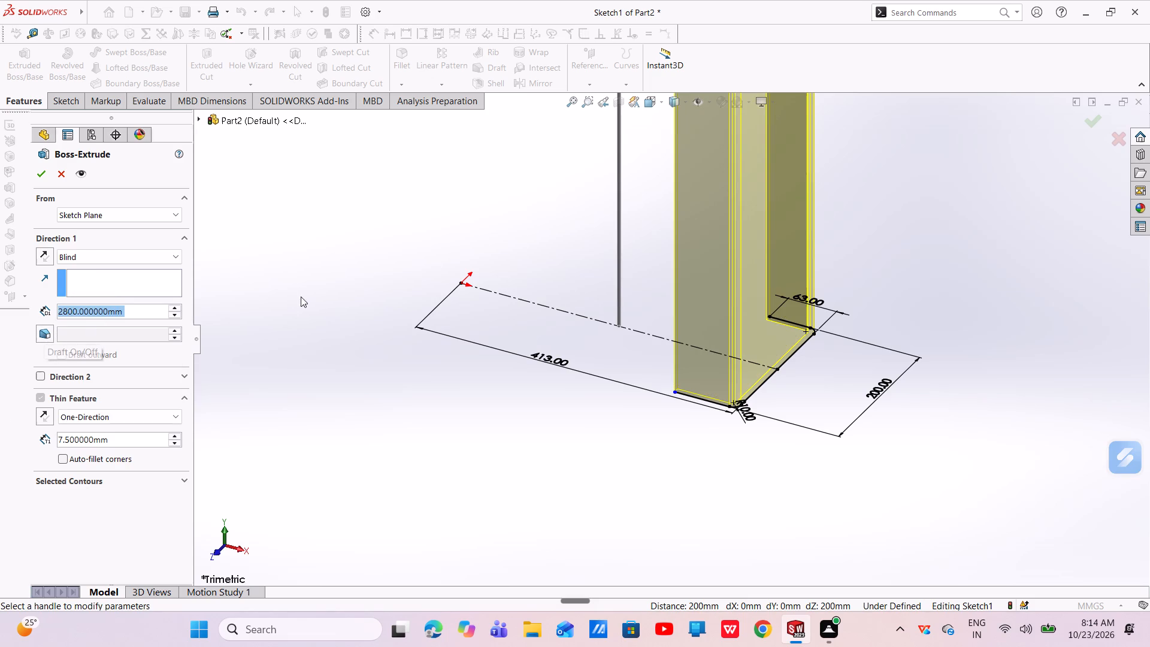
pyautogui.scroll(5, 500, 433)
pyautogui.scroll(8, 577, 436)
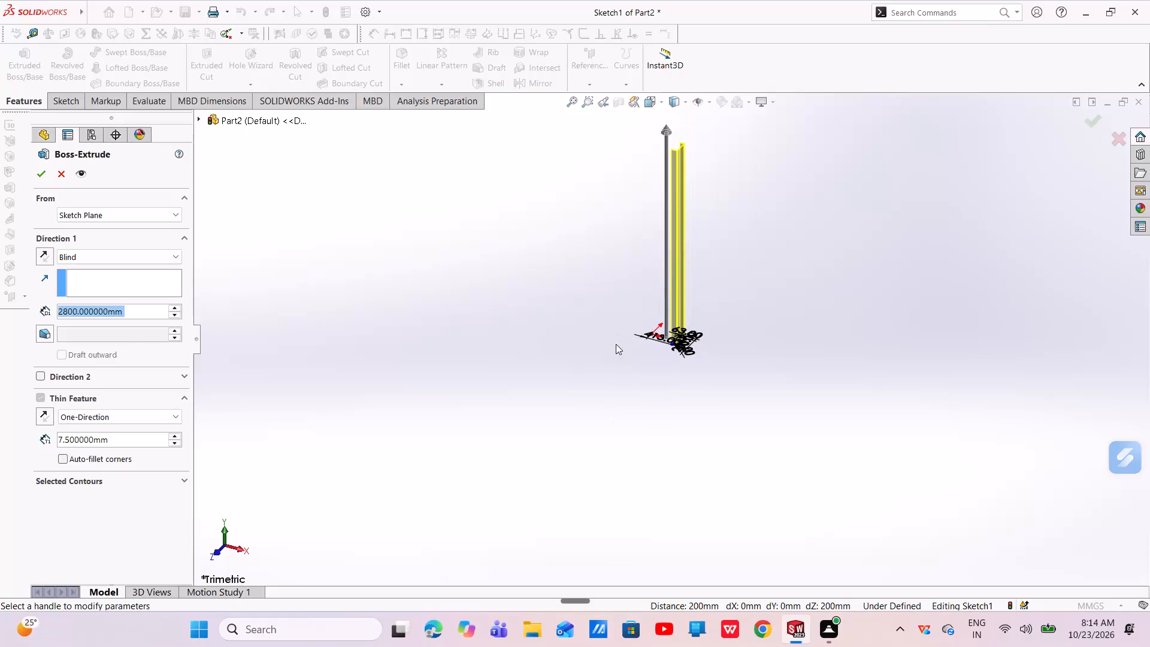
pyautogui.scroll(-4, 689, 171)
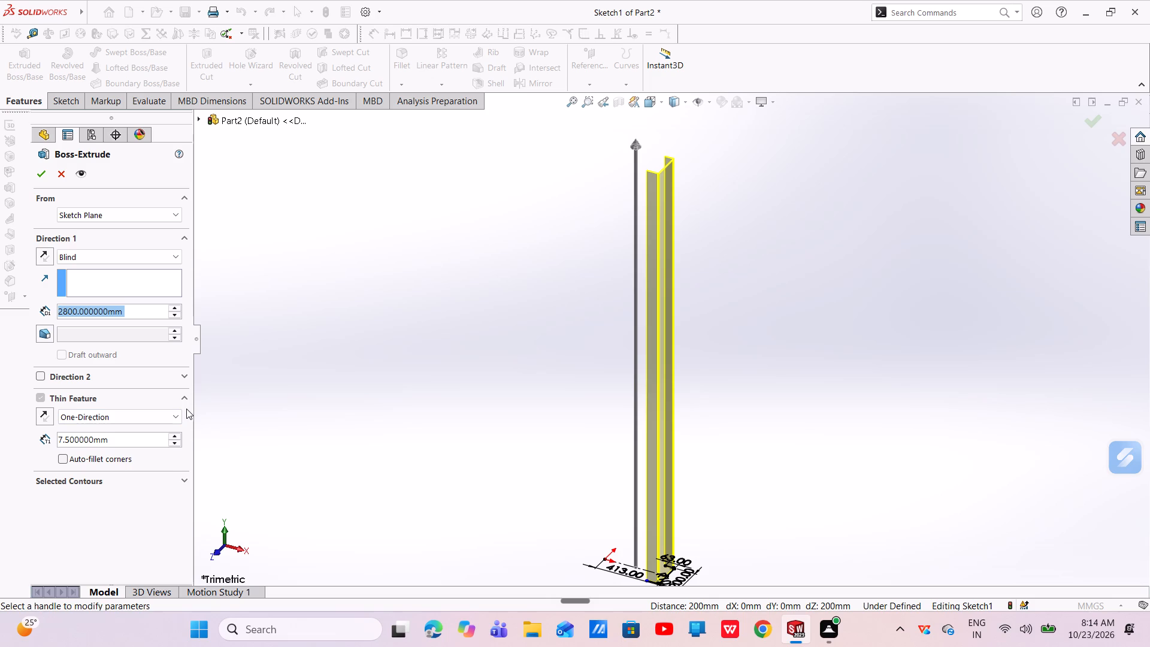
# Change the extrusion's end condition to Mid Plane and complete the thin channel.
pyautogui.click(137, 219)
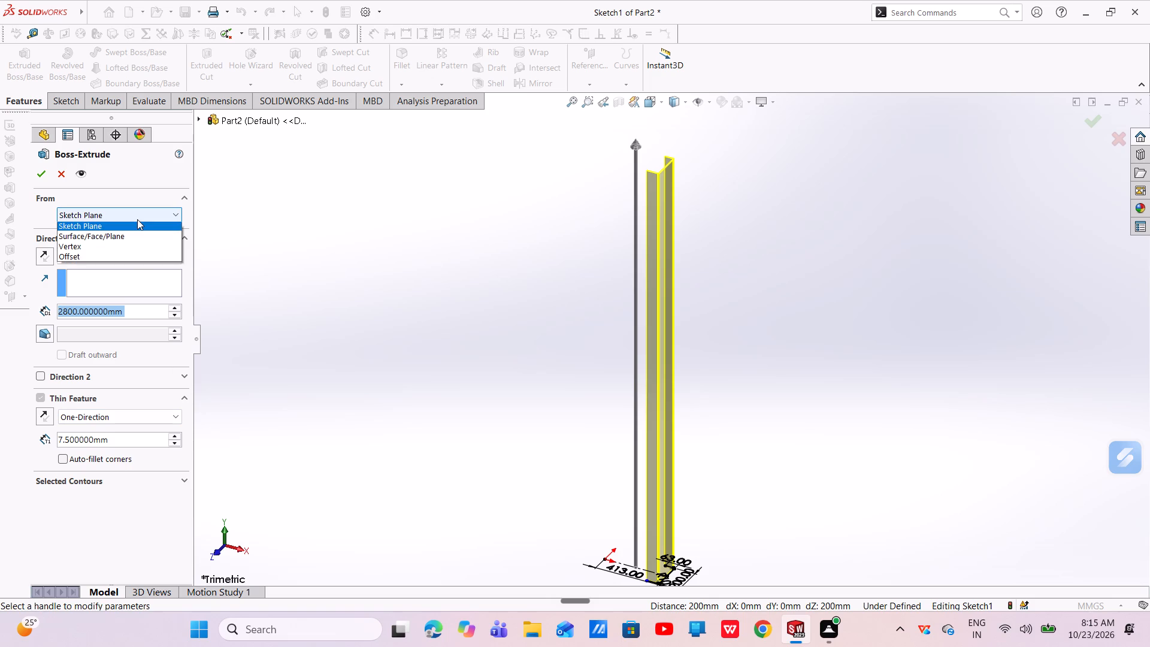
pyautogui.click(137, 219)
pyautogui.click(152, 262)
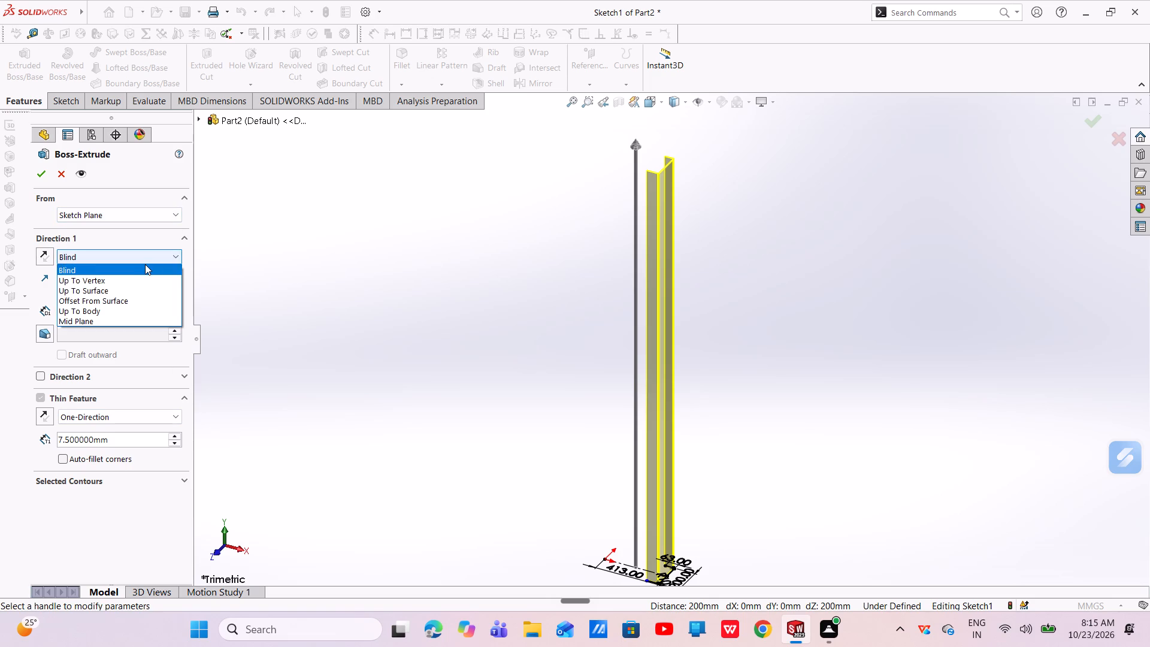
pyautogui.click(123, 321)
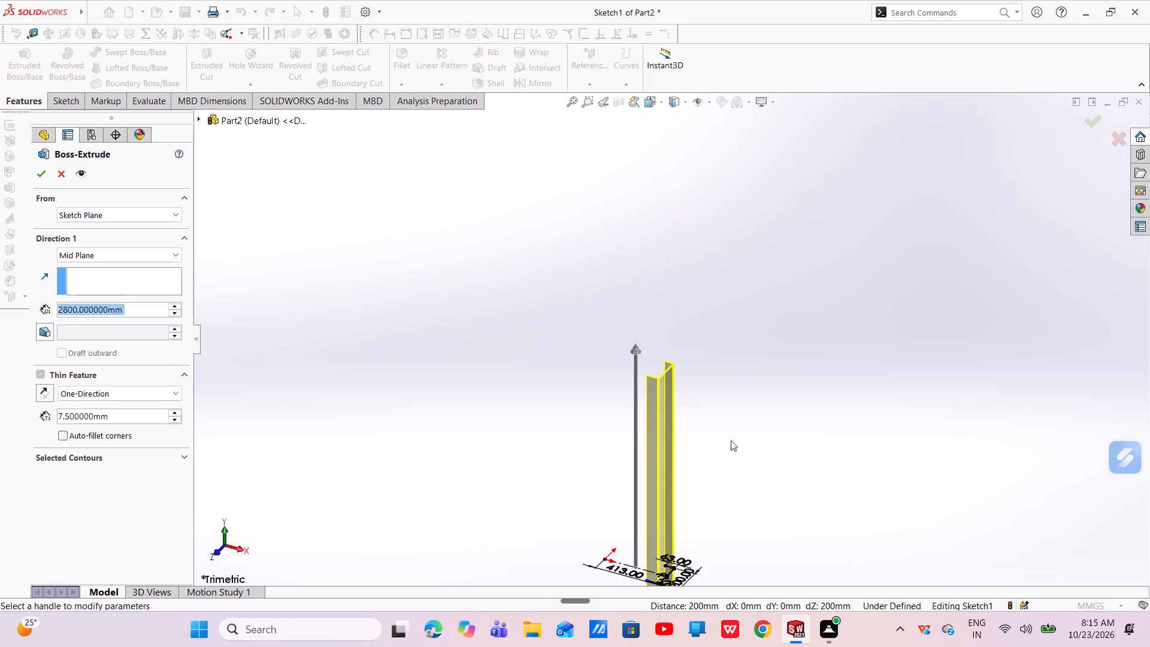
pyautogui.scroll(5, 632, 444)
pyautogui.scroll(-4, 655, 416)
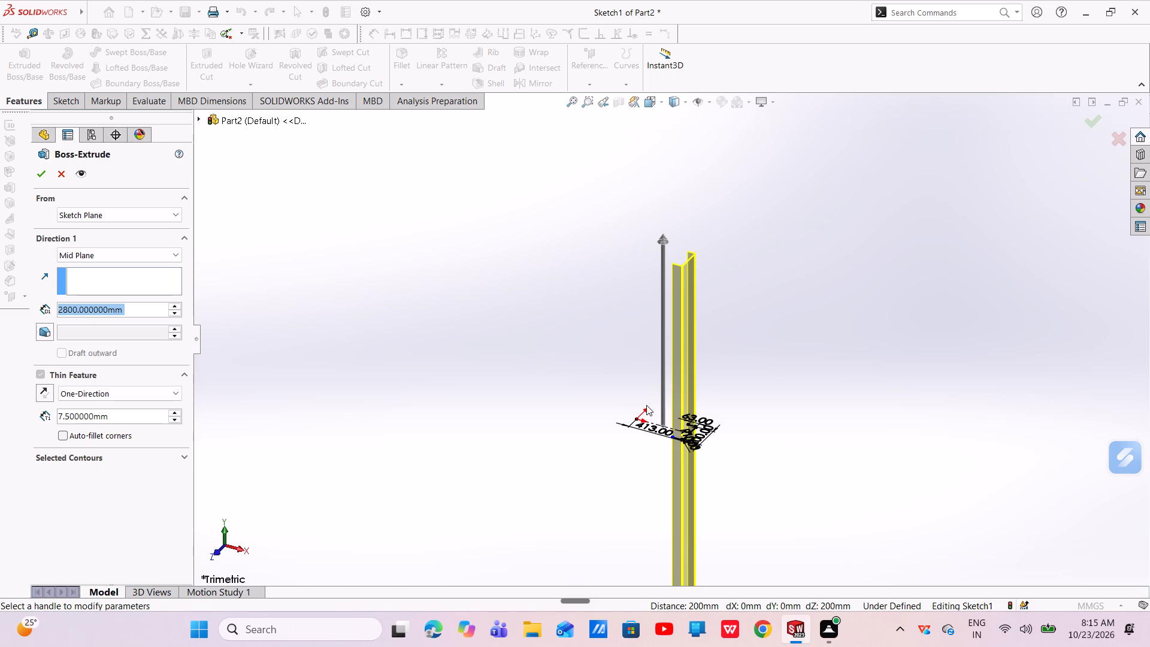
pyautogui.click(42, 169)
# Examine the extruded channel from several angles, looking closely at the profile on its end.
pyautogui.scroll(4, 731, 506)
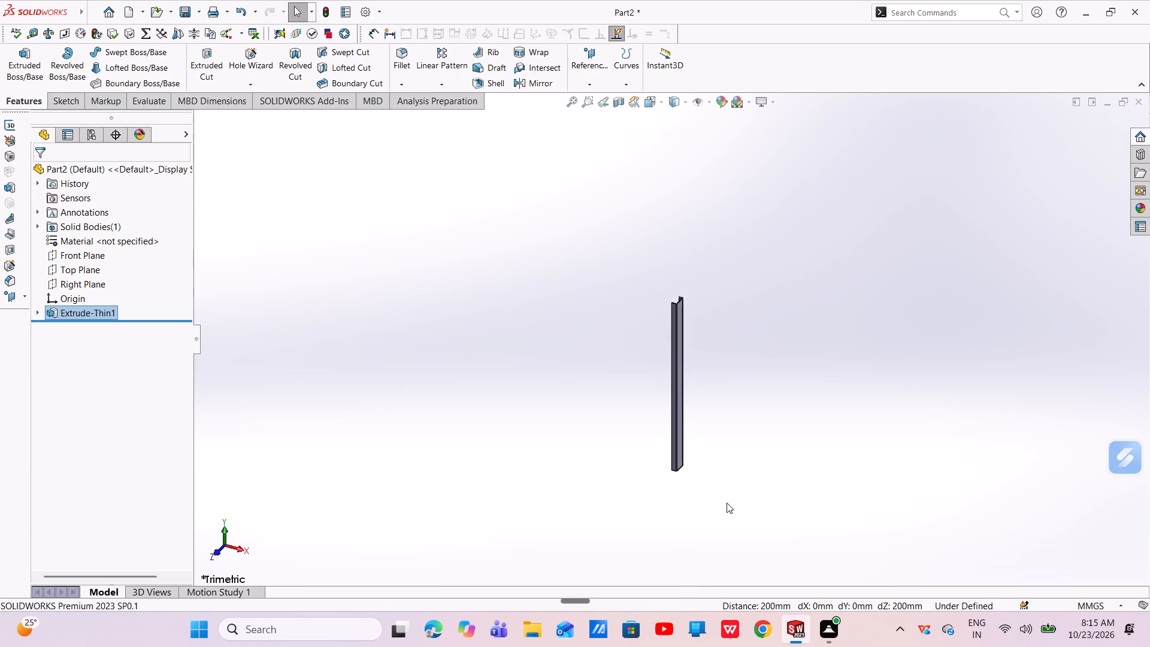
pyautogui.scroll(-4, 546, 371)
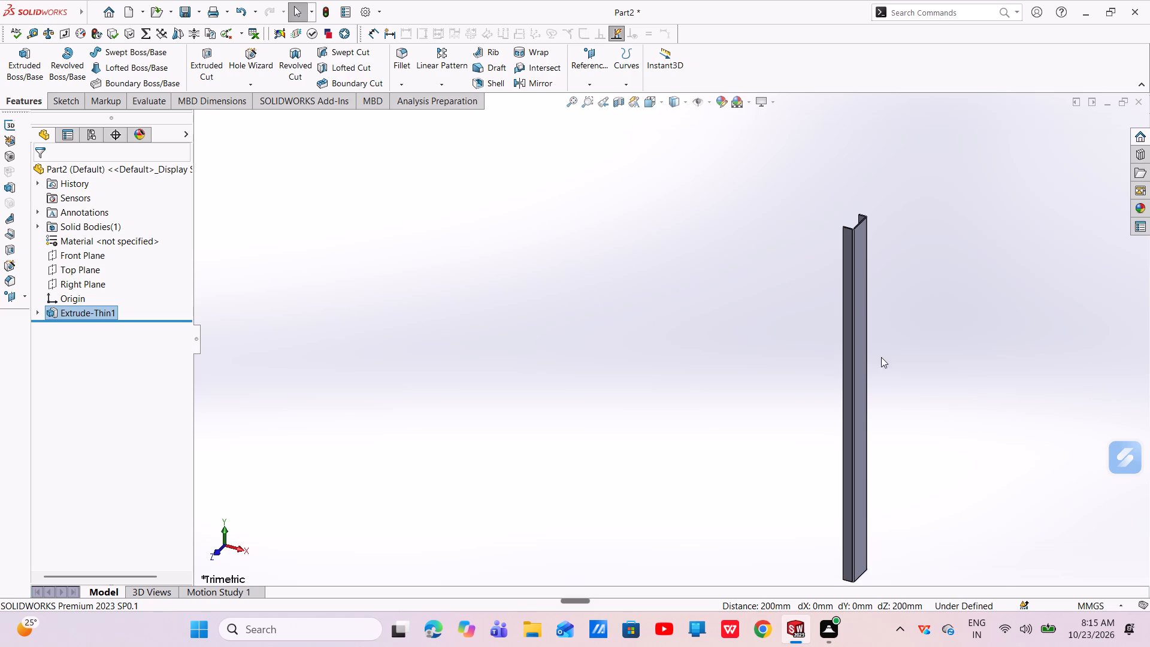
pyautogui.moveTo(845, 482); pyautogui.dragTo(774, 246, button='middle')
pyautogui.scroll(1, 777, 255)
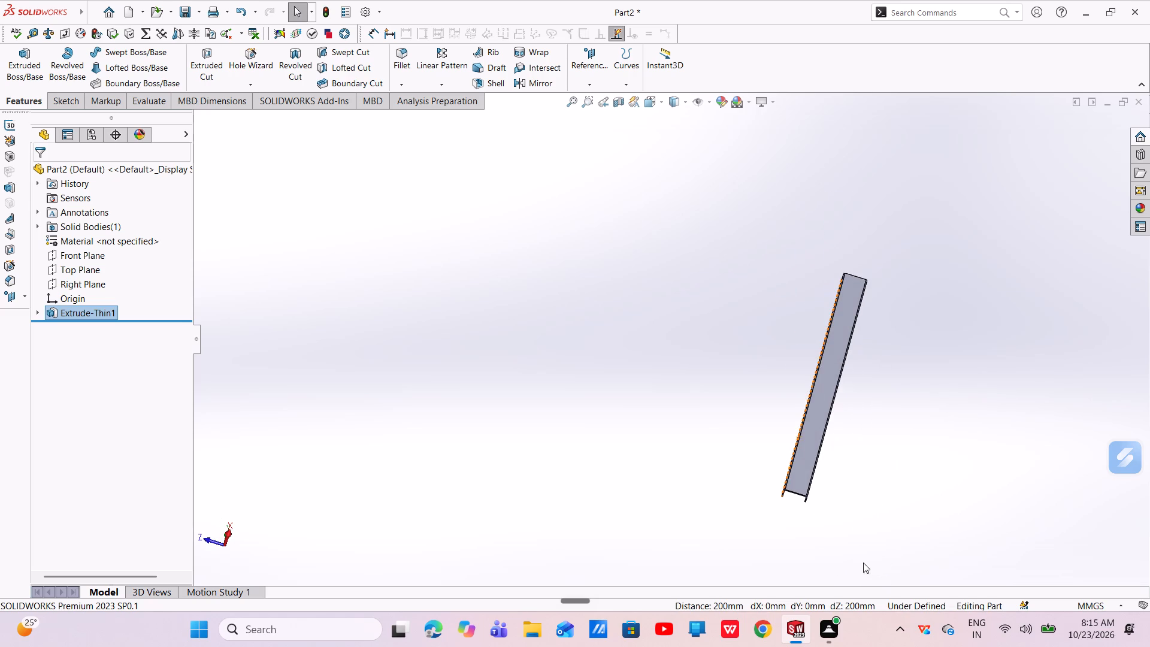
pyautogui.scroll(-5, 843, 563)
pyautogui.moveTo(613, 350); pyautogui.dragTo(700, 282, button='middle')
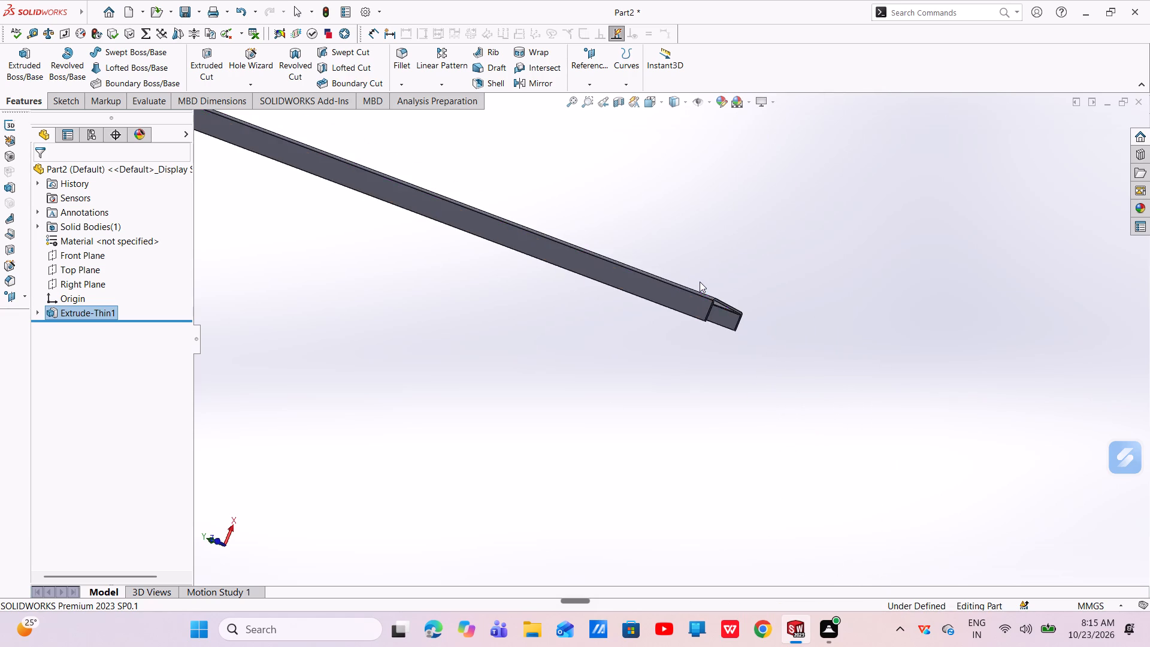
pyautogui.scroll(-5, 727, 309)
pyautogui.scroll(-7, 678, 312)
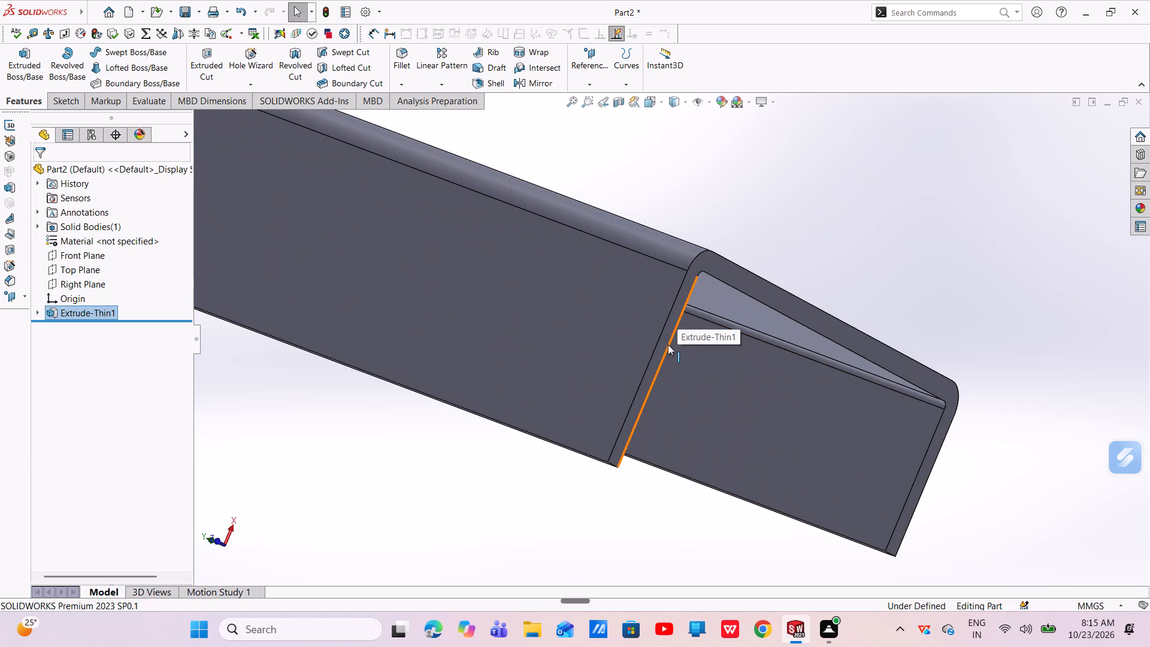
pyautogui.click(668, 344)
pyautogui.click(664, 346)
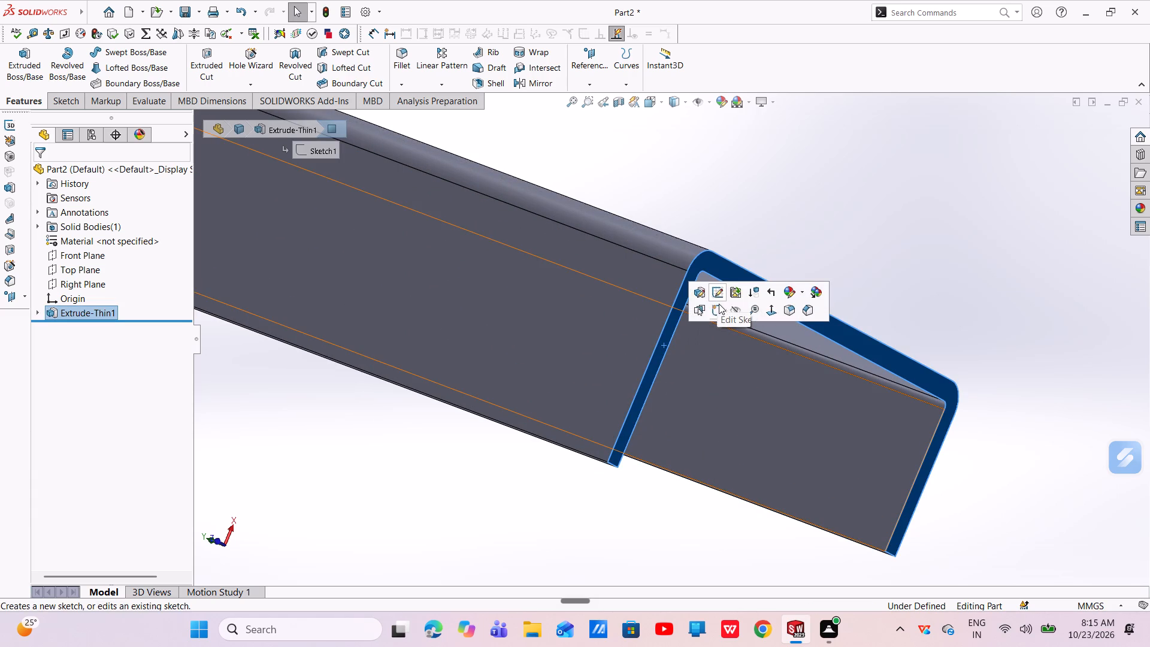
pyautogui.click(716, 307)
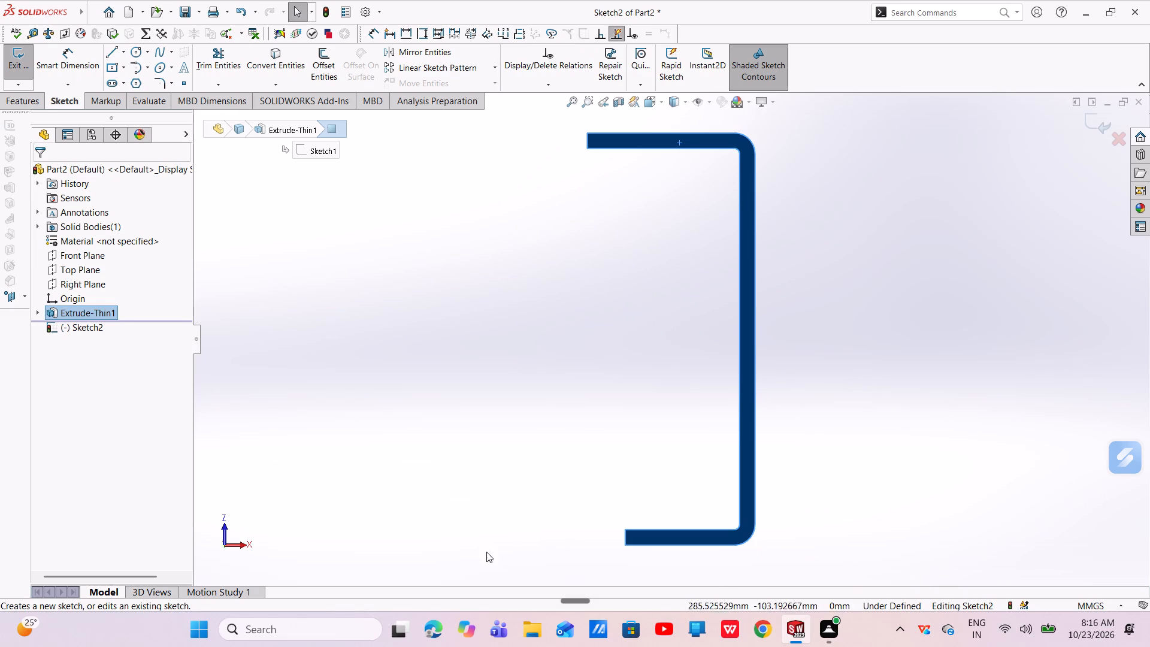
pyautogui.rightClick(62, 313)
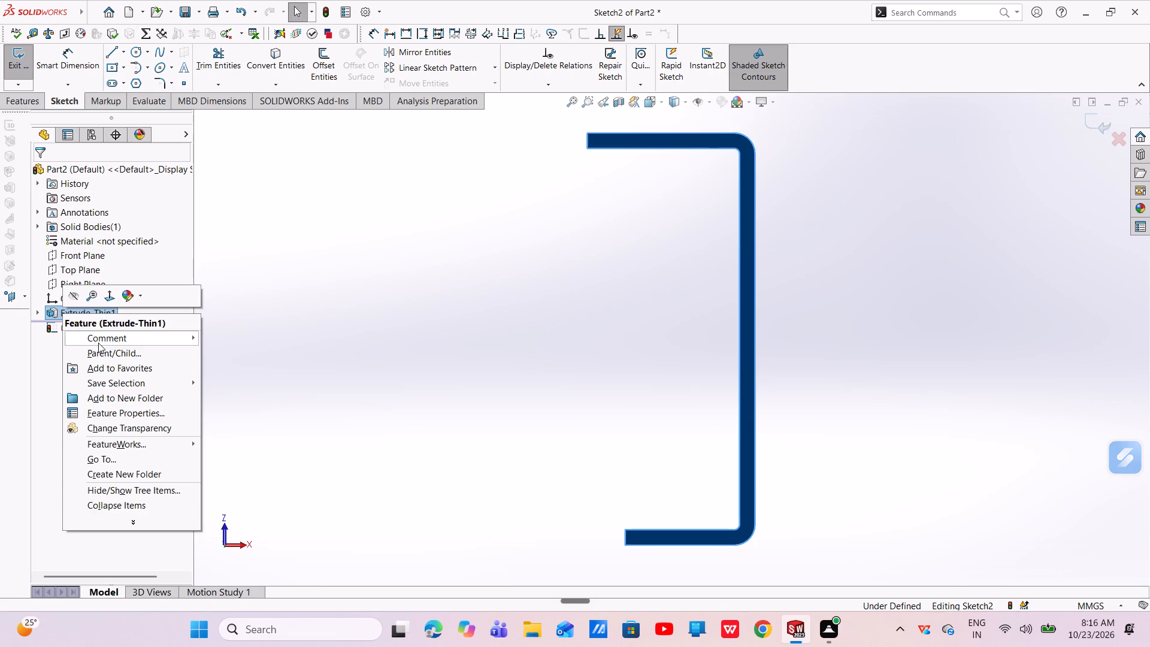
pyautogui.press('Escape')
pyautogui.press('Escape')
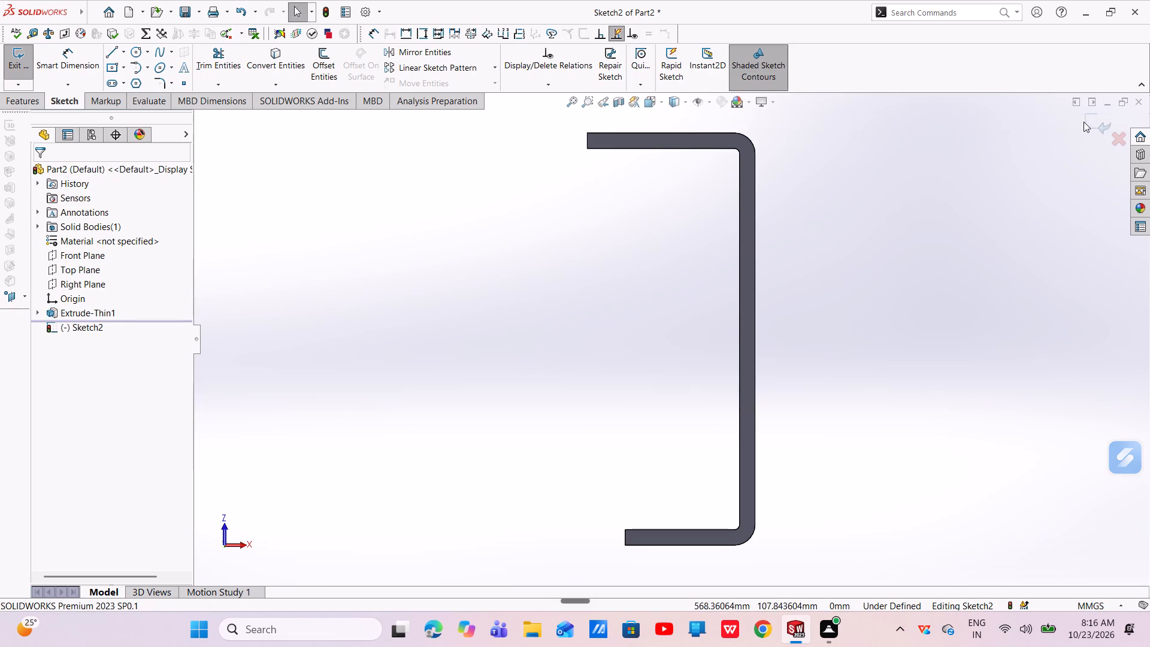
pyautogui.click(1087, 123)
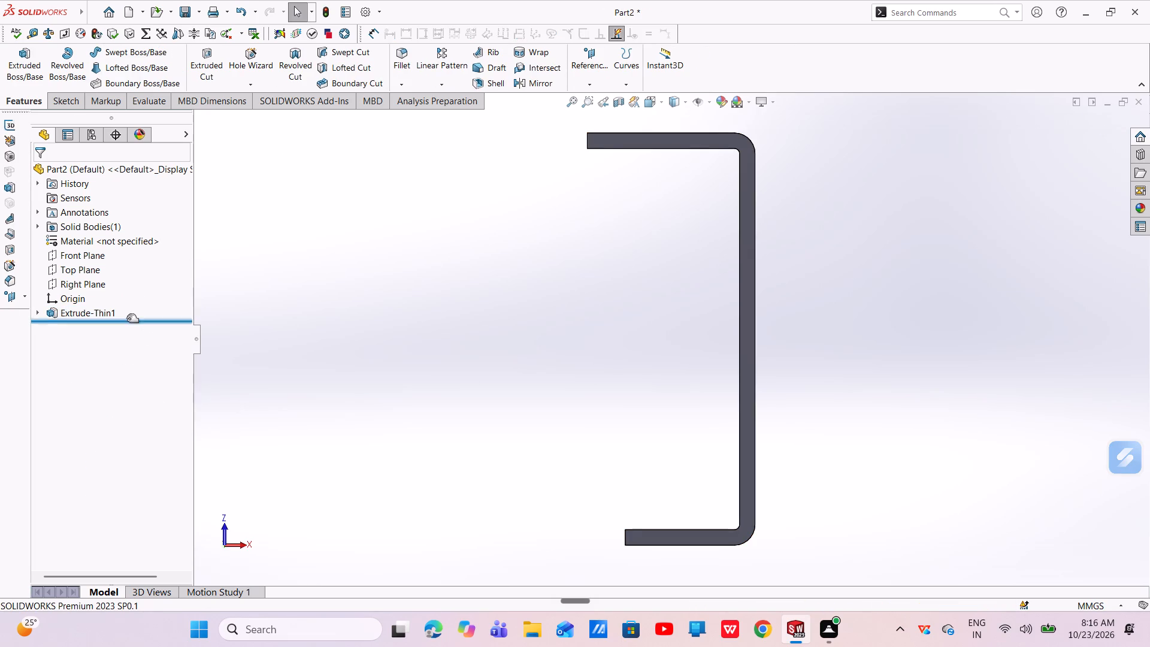
# Edit the thin extrusion's profile sketch to make the upper and lower flange lines equal in length, and exit the sketch.
pyautogui.rightClick(115, 313)
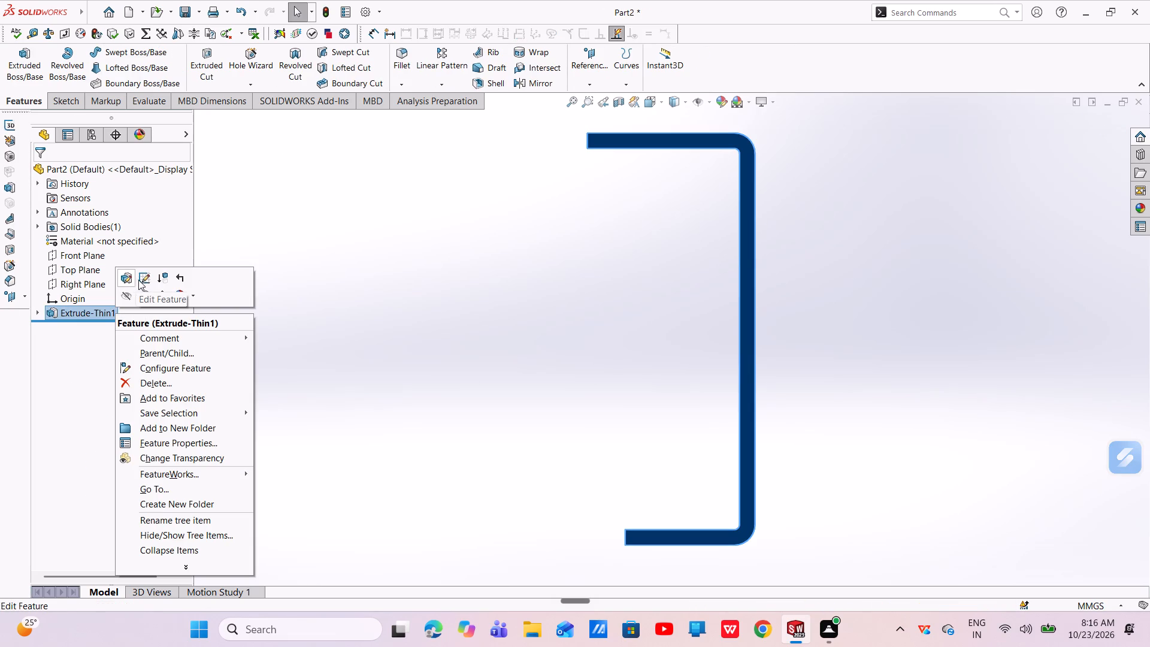
pyautogui.click(143, 278)
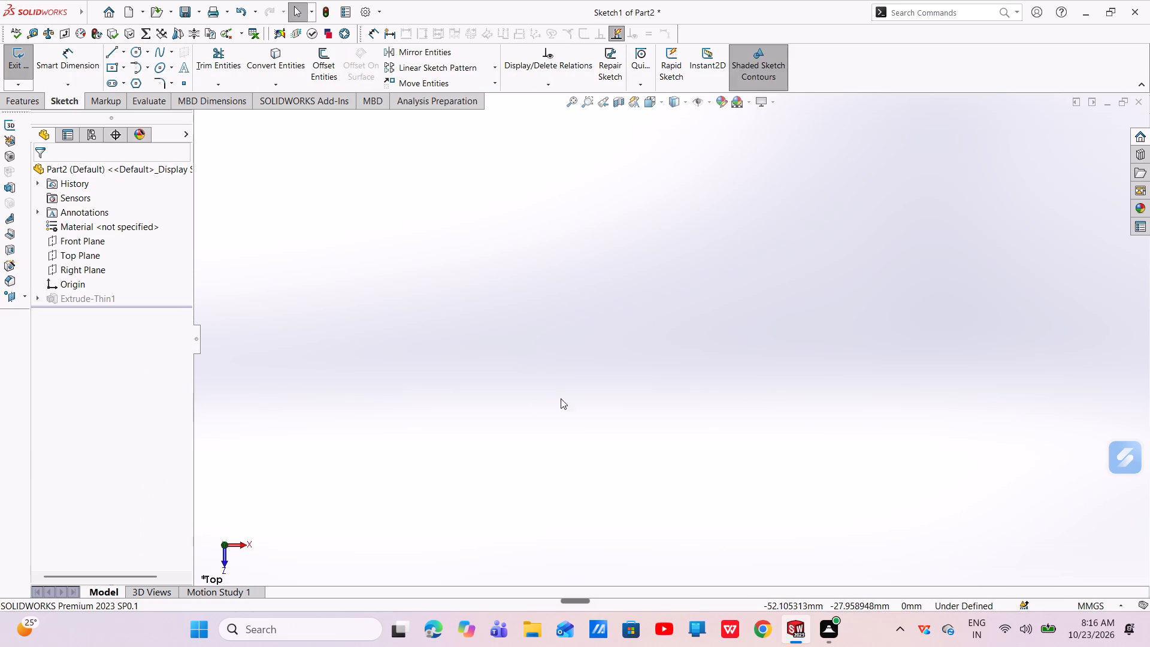
pyautogui.scroll(8, 575, 386)
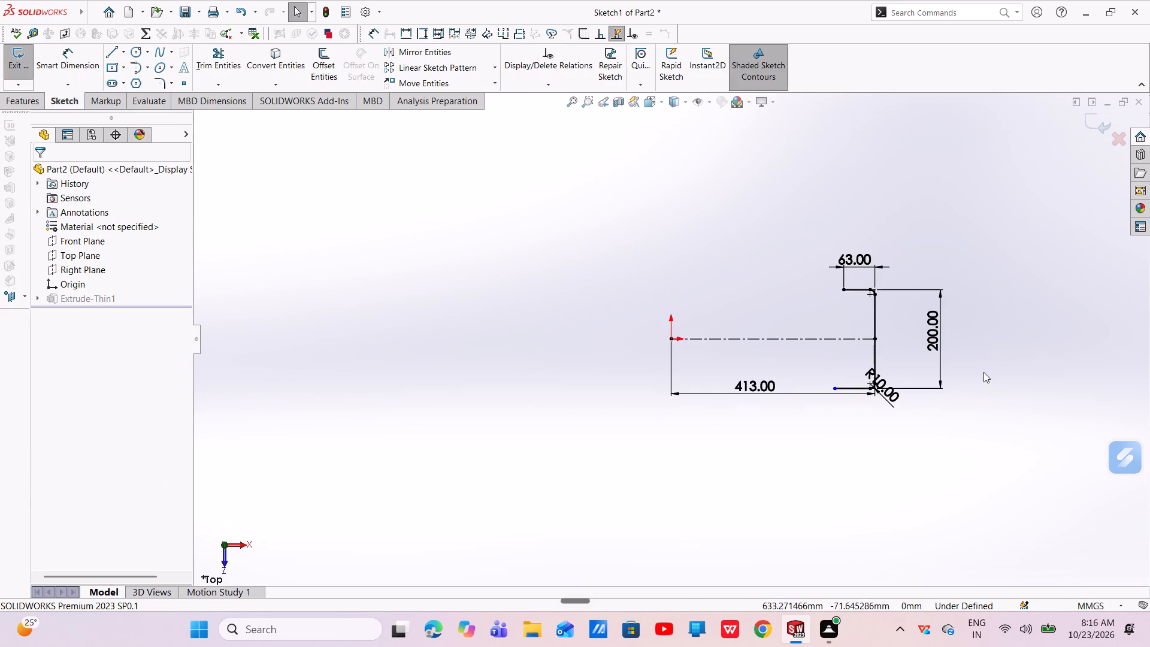
pyautogui.scroll(-5, 984, 368)
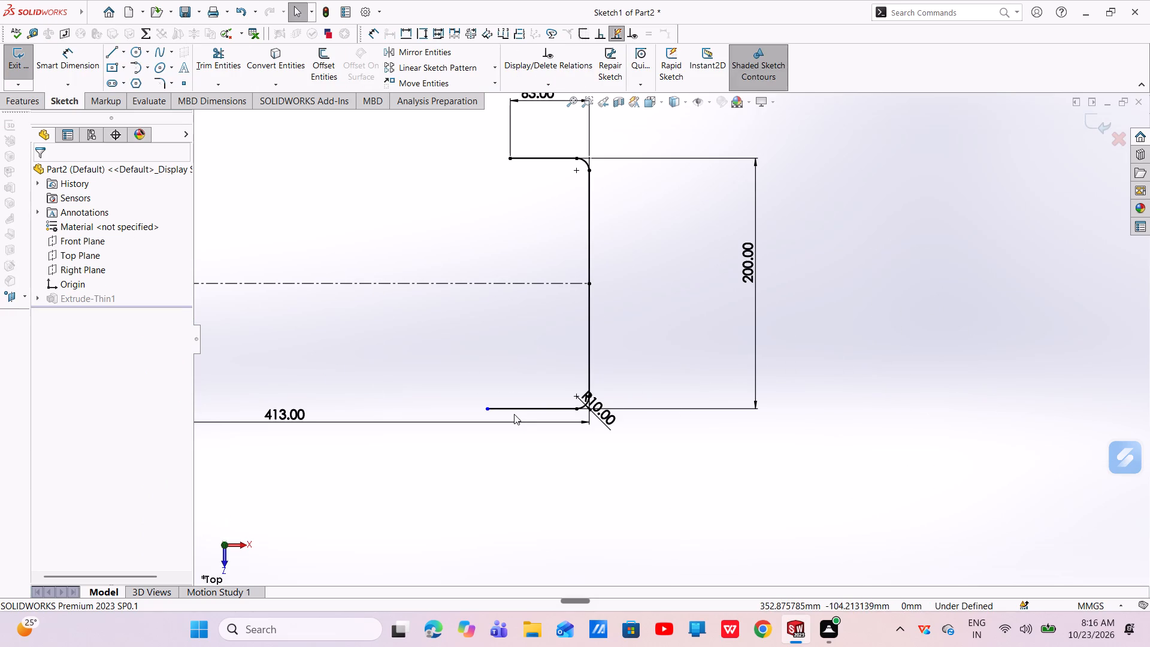
pyautogui.click(549, 162)
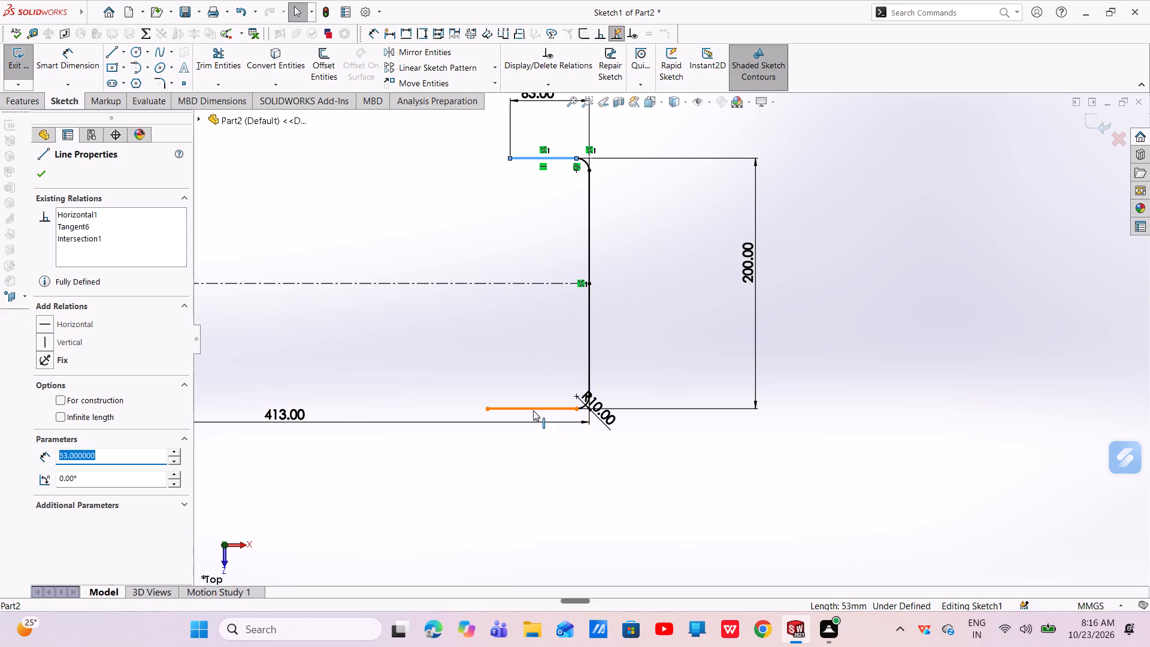
pyautogui.keyDown('ctrl'); pyautogui.click(549, 406); pyautogui.keyUp('ctrl')
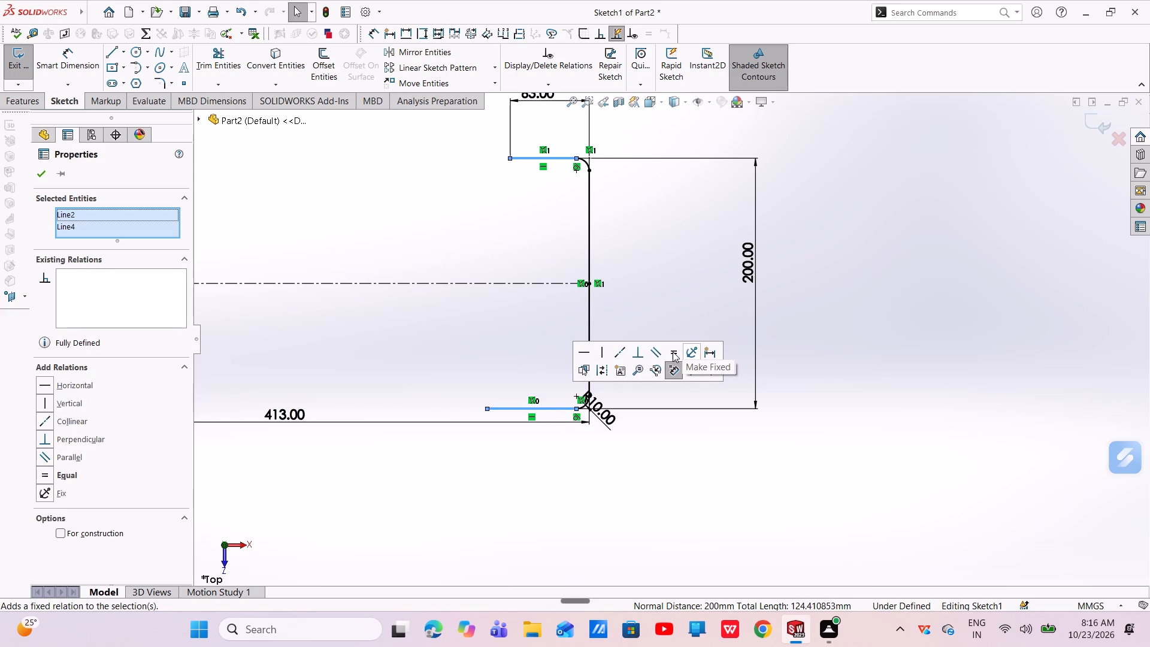
pyautogui.click(673, 352)
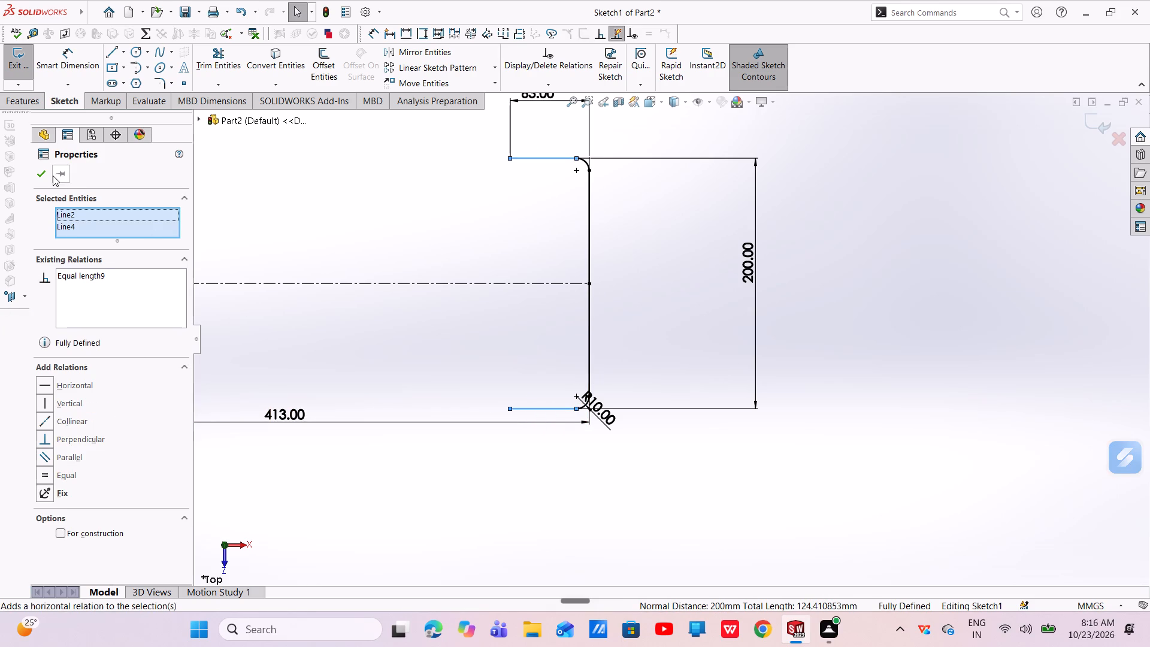
pyautogui.click(49, 176)
pyautogui.scroll(3, 426, 252)
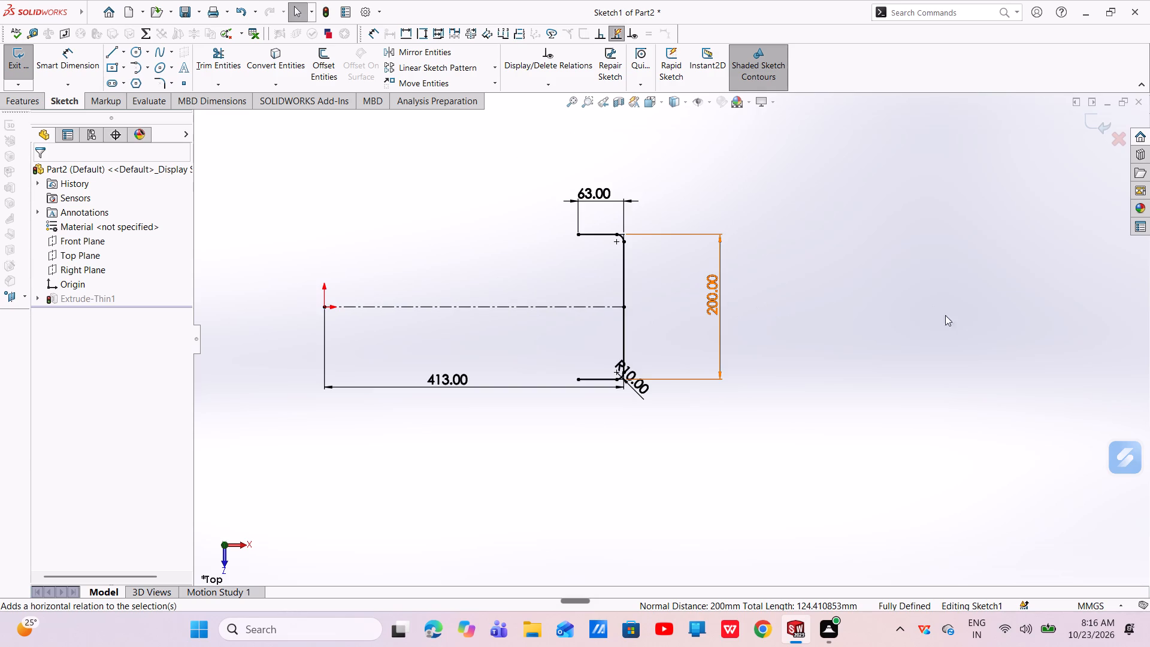
pyautogui.click(1095, 119)
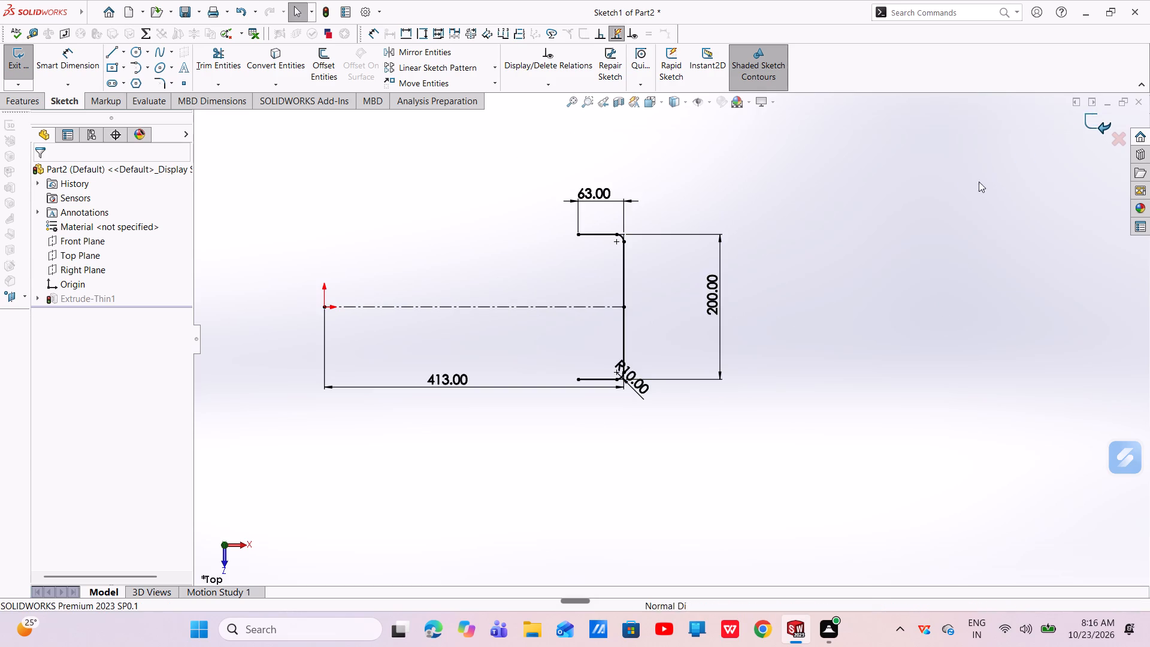
# On the channel's end face, sketch a closed line rectangle about 90 by 12 mm, projecting outward from the web just below the upper bend.
pyautogui.scroll(2, 701, 343)
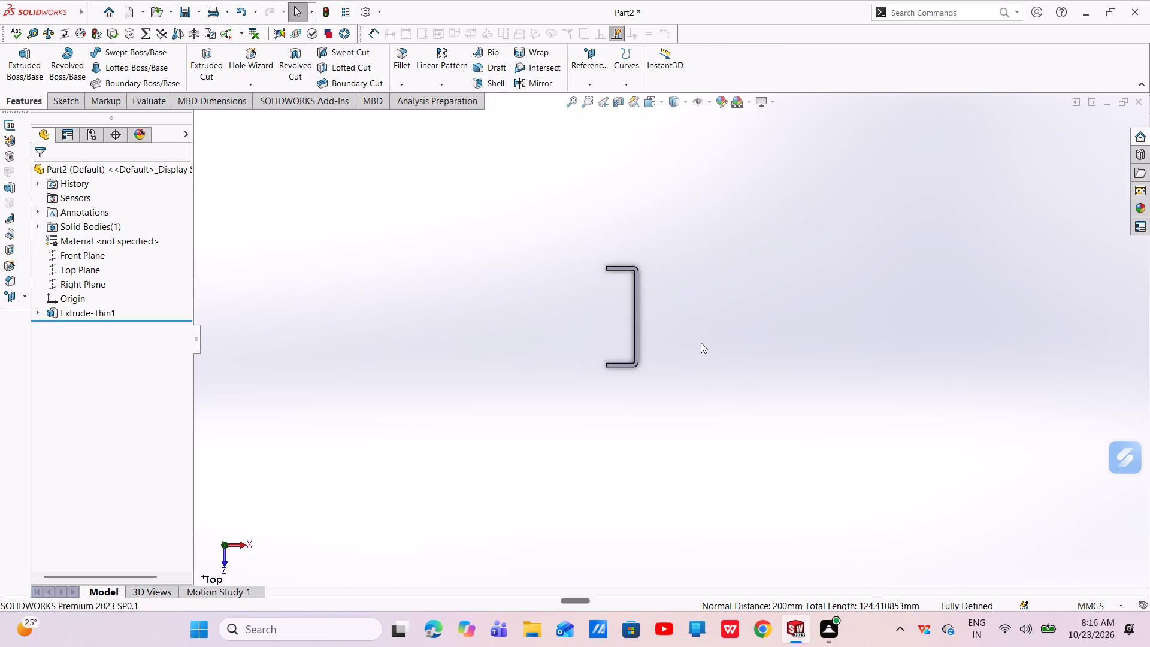
pyautogui.moveTo(701, 343); pyautogui.dragTo(702, 361, button='middle')
pyautogui.scroll(1, 655, 347)
pyautogui.scroll(-6, 655, 347)
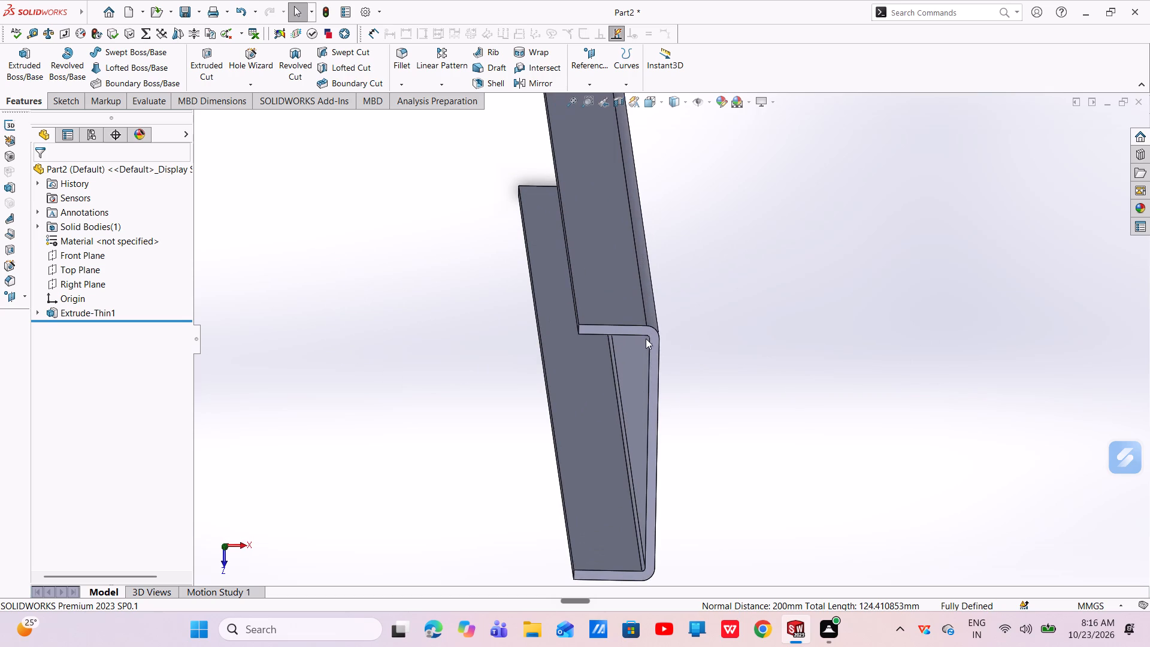
pyautogui.click(654, 339)
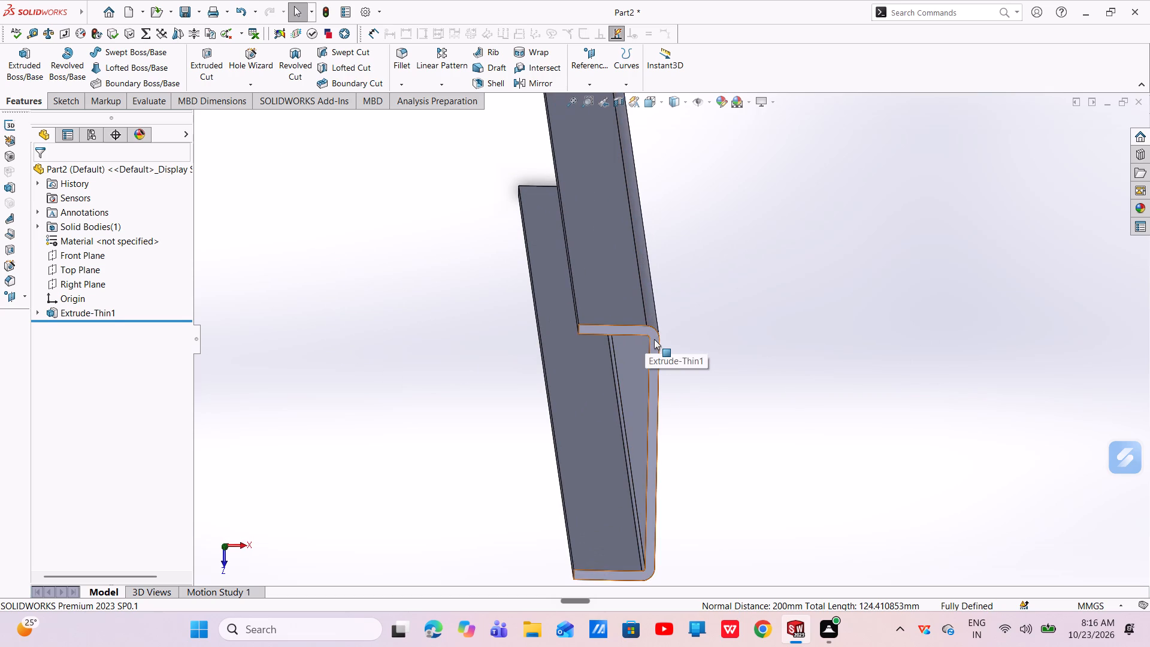
pyautogui.click(700, 304)
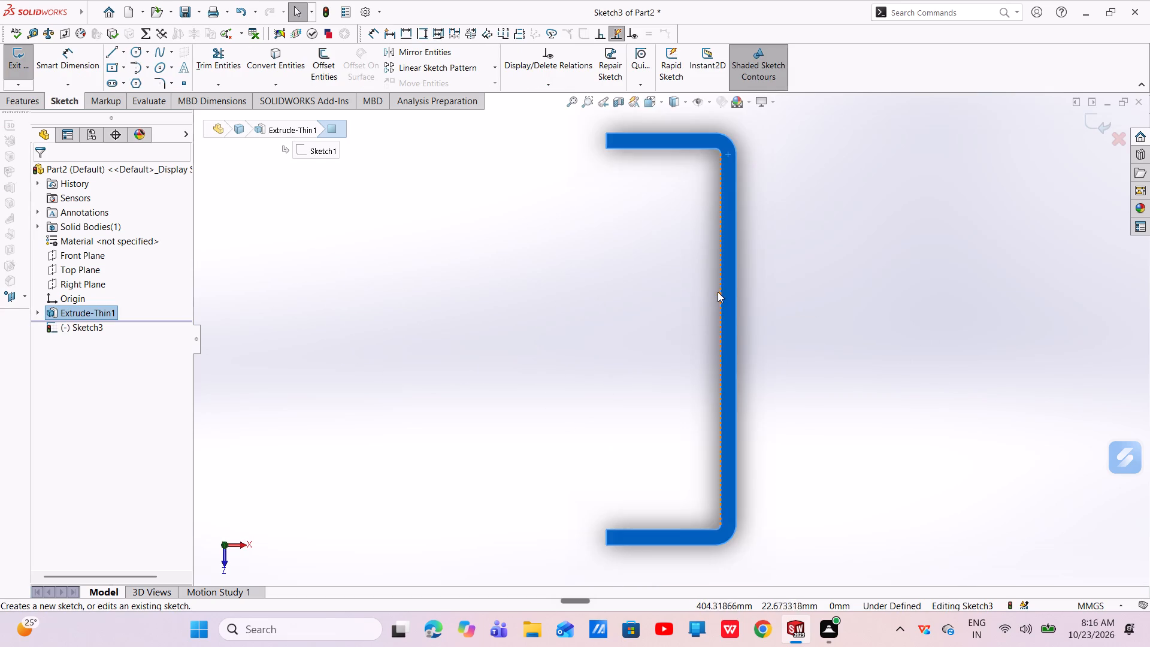
pyautogui.scroll(-2, 718, 292)
pyautogui.scroll(3, 709, 295)
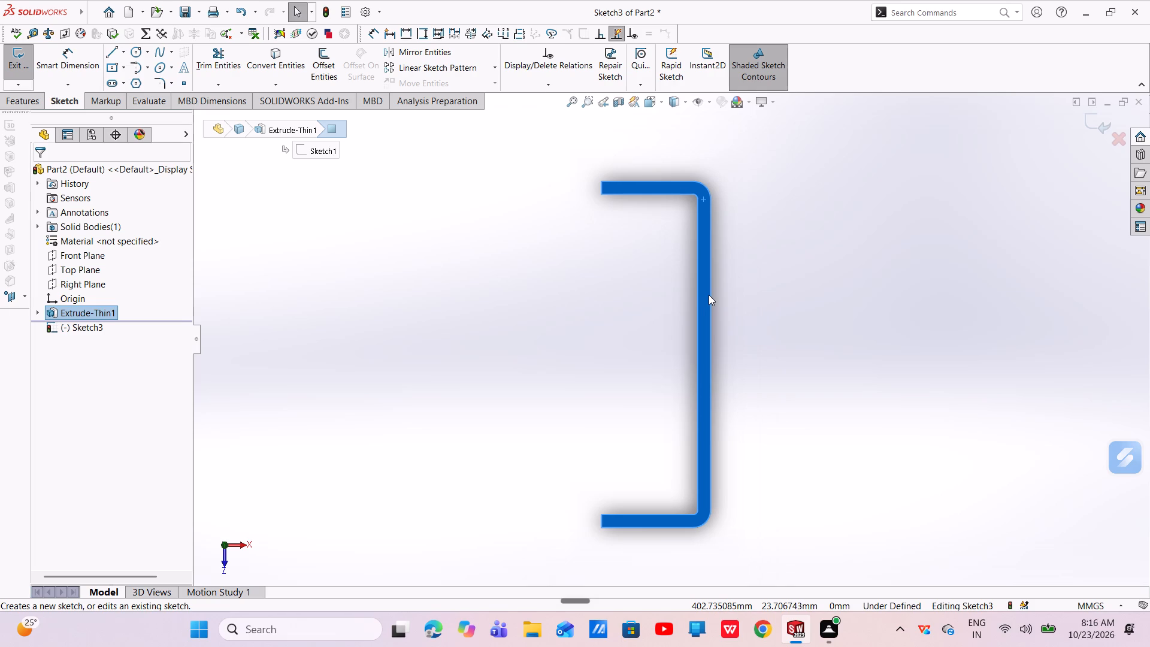
pyautogui.click(108, 53)
pyautogui.scroll(-4, 724, 247)
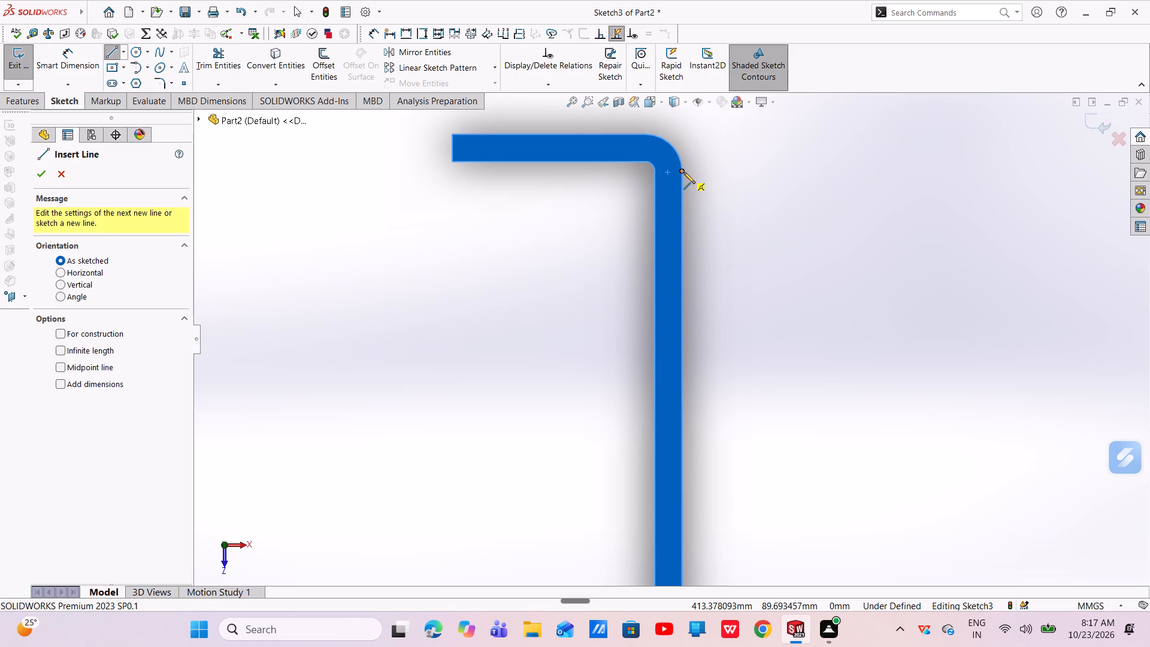
pyautogui.click(683, 172)
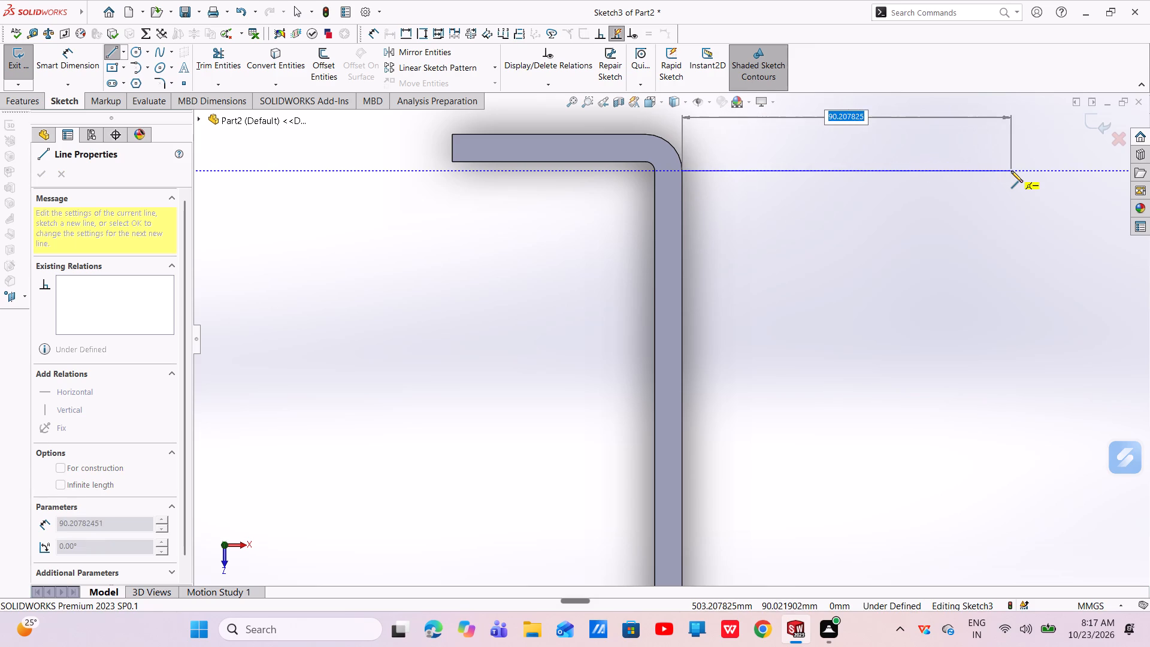
pyautogui.click(1011, 171)
pyautogui.click(1013, 216)
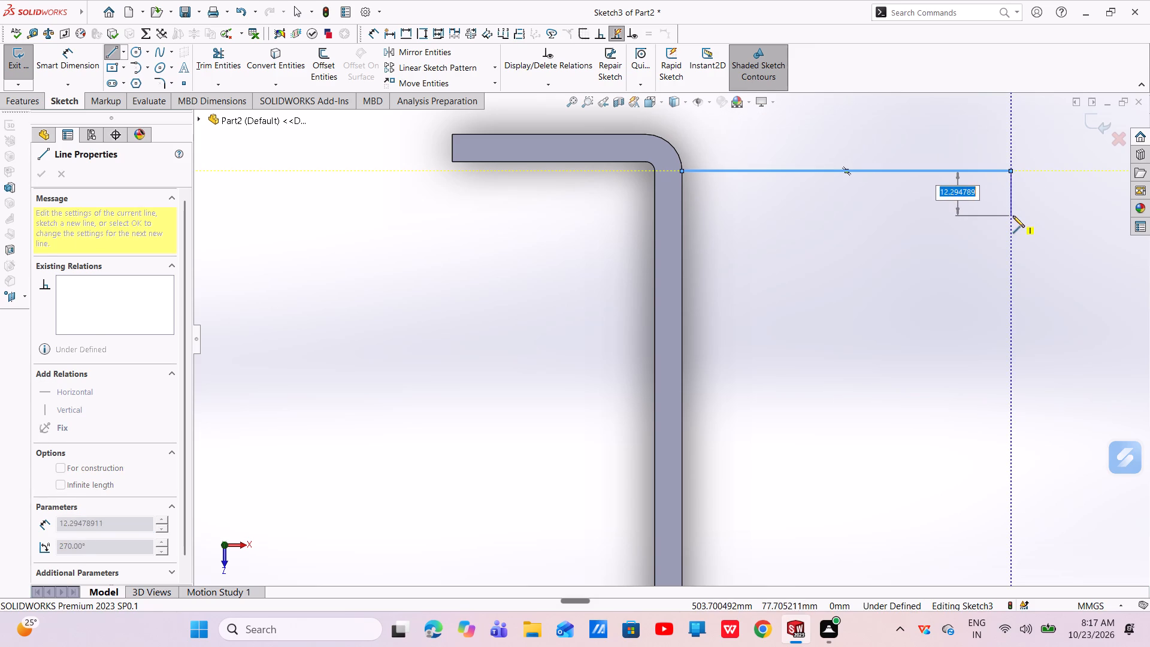
pyautogui.click(680, 217)
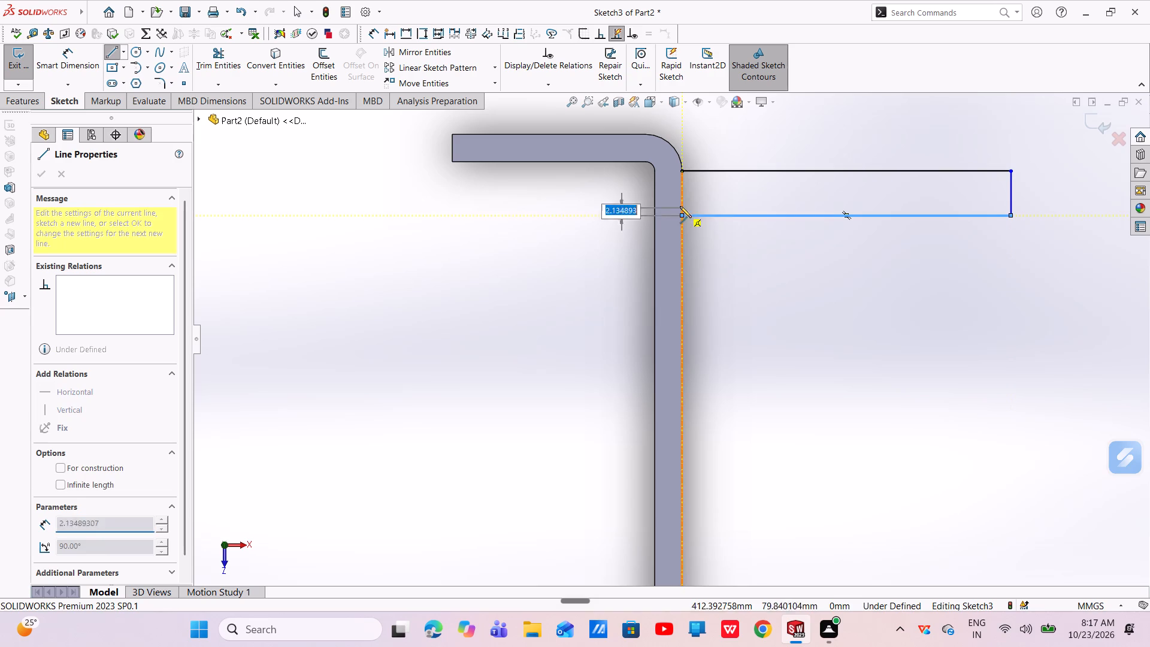
pyautogui.click(679, 173)
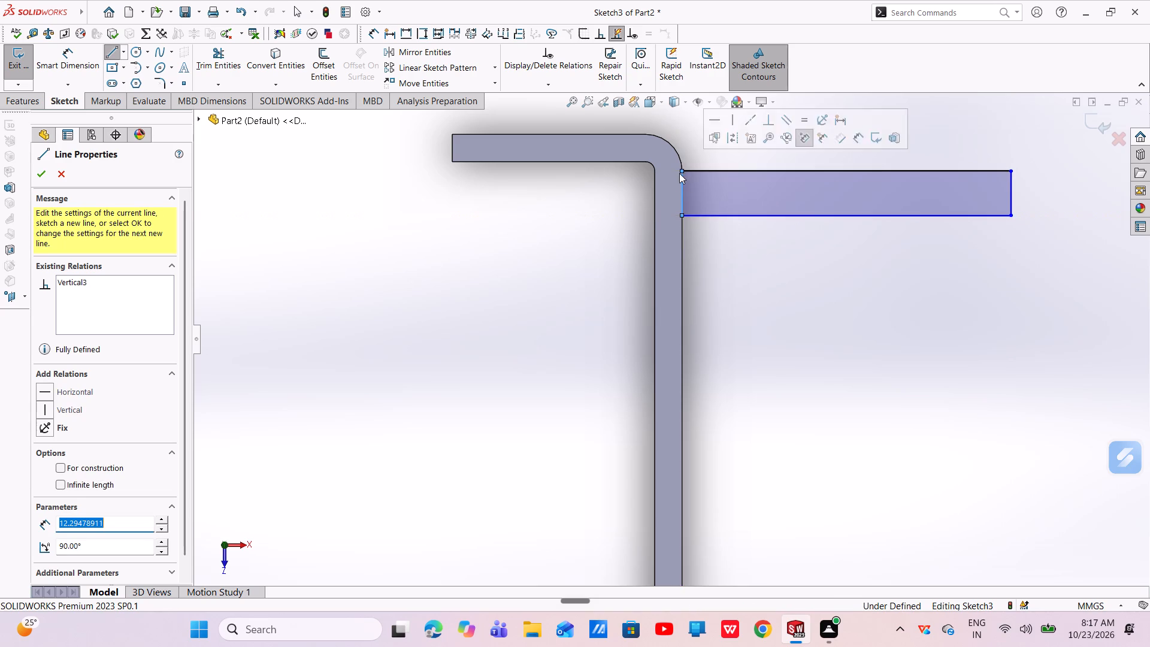
pyautogui.rightClick(679, 173)
pyautogui.click(685, 181)
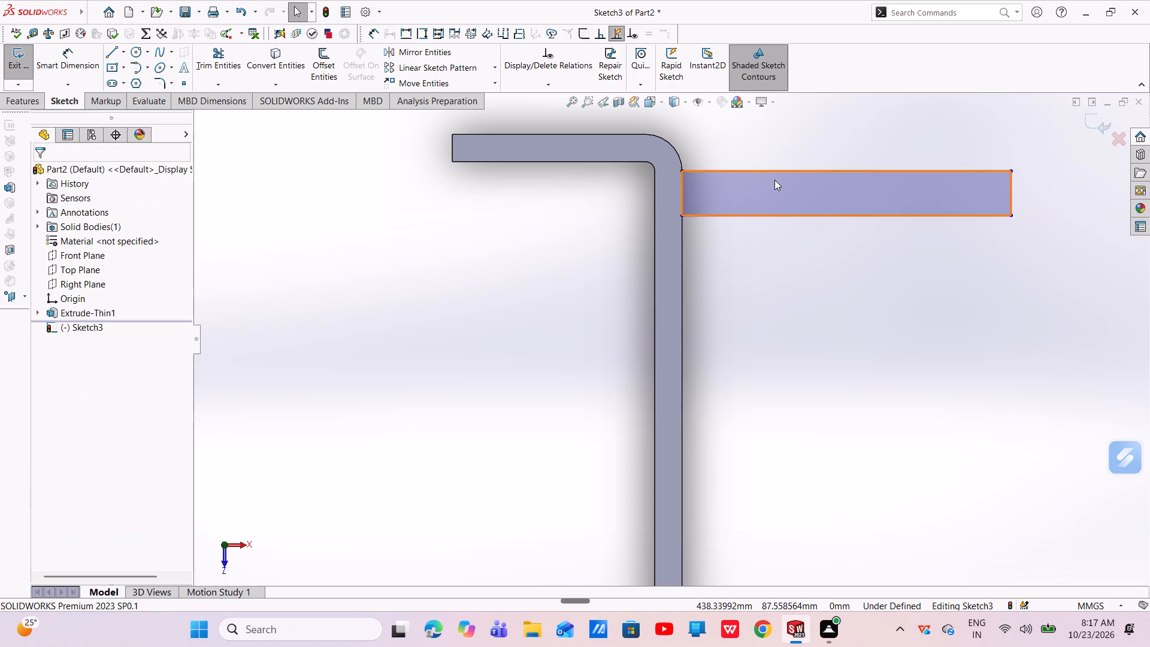
# Dimension the rectangle's long side at 50 mm.
pyautogui.click(63, 68)
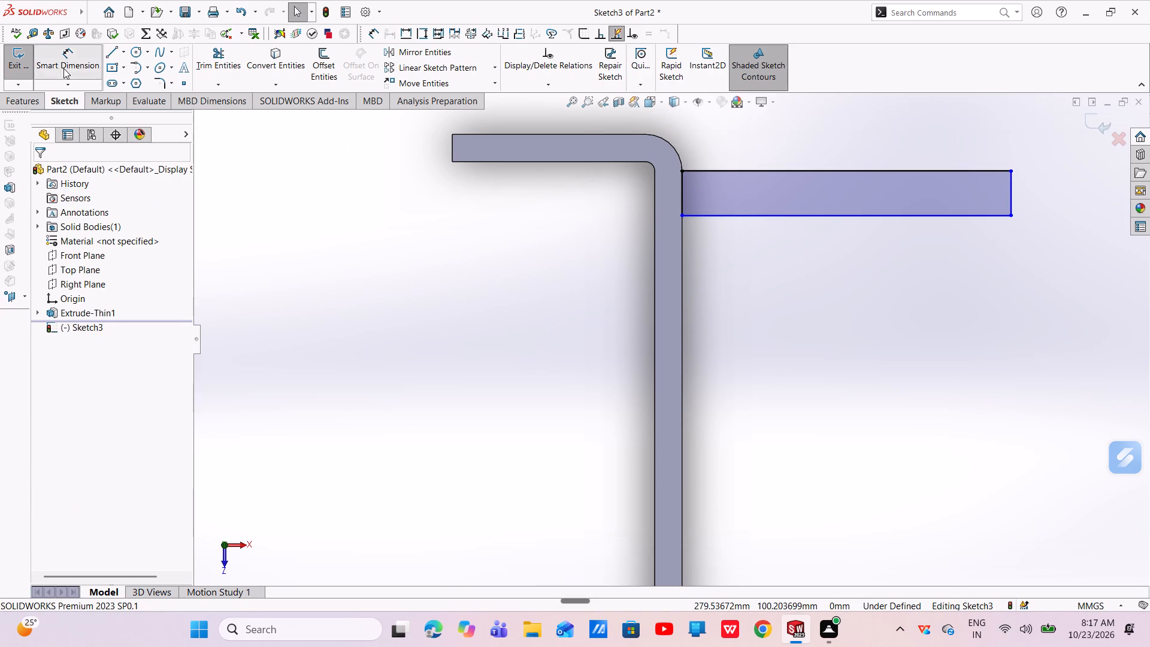
pyautogui.click(772, 213)
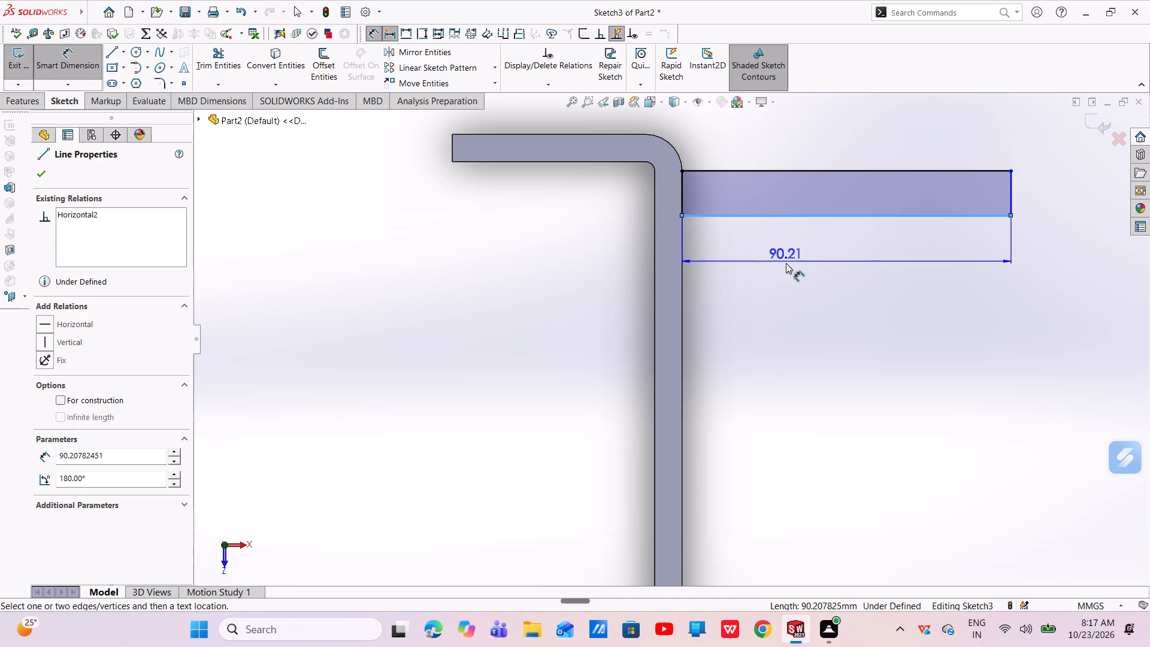
pyautogui.click(786, 263)
pyautogui.press('BackSpace')
pyautogui.write('50')
pyautogui.press('Return')
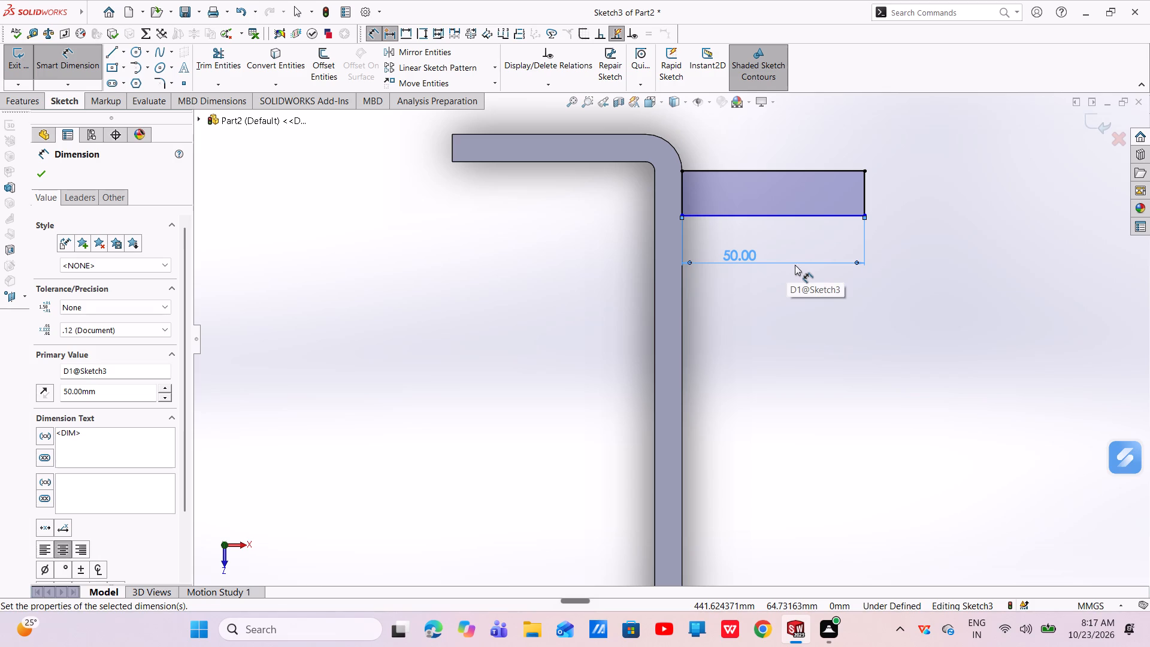
# Dimension the rectangle's short side at 12.50 mm.
pyautogui.click(862, 198)
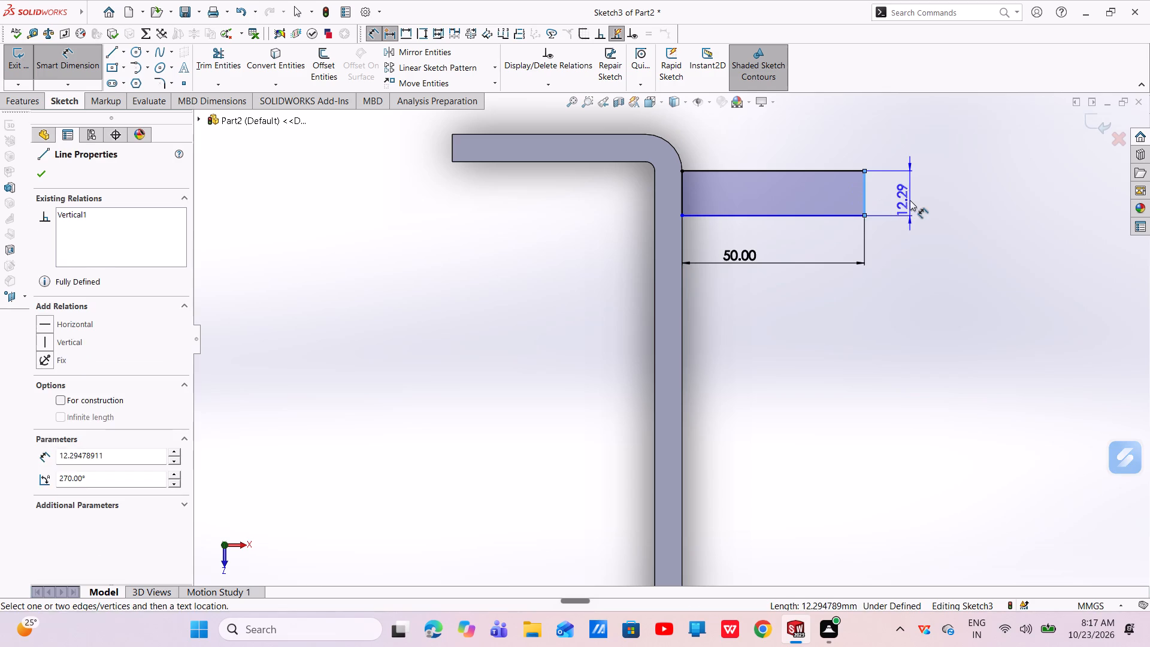
pyautogui.click(910, 200)
pyautogui.press('BackSpace')
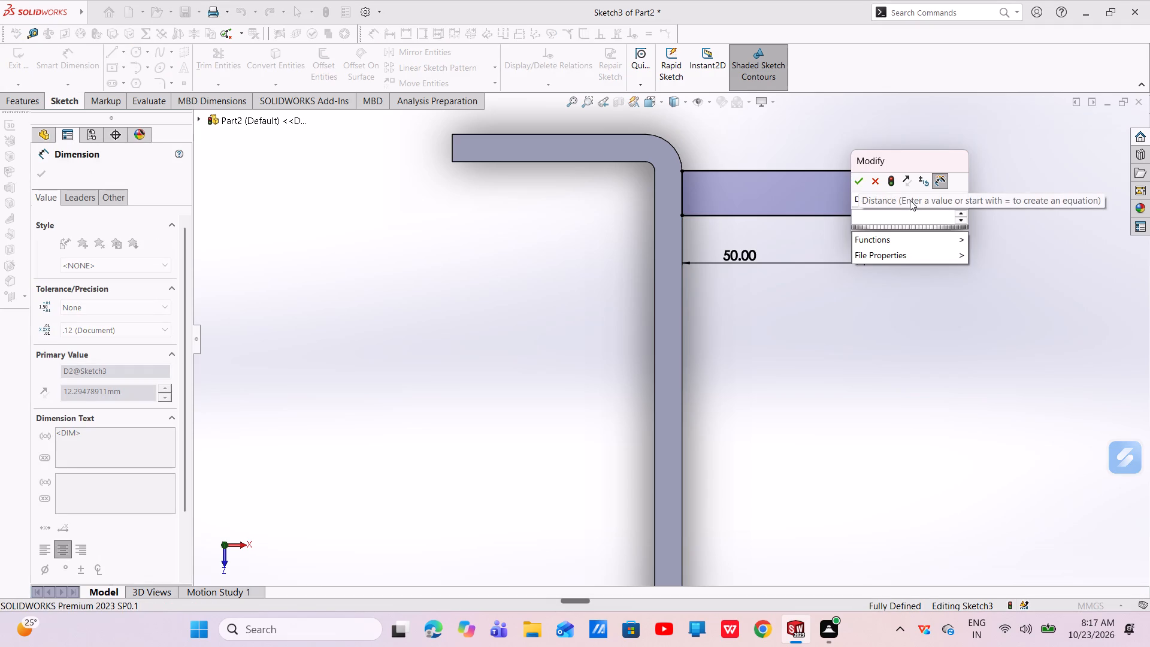
pyautogui.write('12.50')
pyautogui.press('Return')
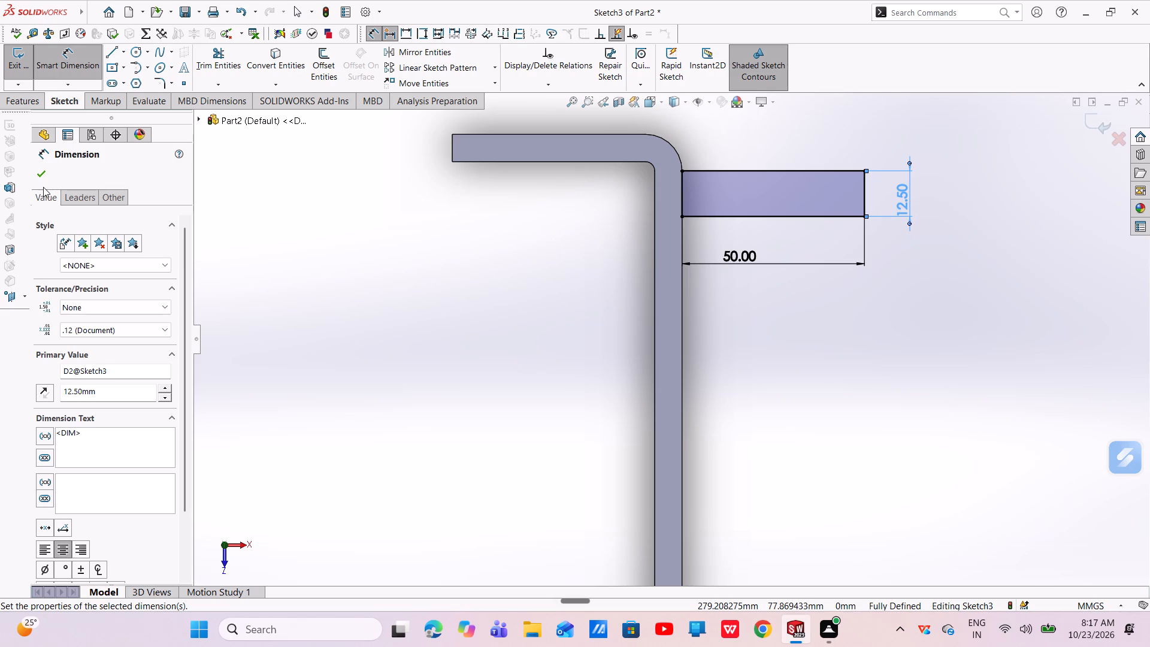
pyautogui.click(33, 180)
# Extrude the rectangle as a blind, merged boss 1000 mm deep, with the direction reversed to run along the channel's web.
pyautogui.scroll(2, 802, 347)
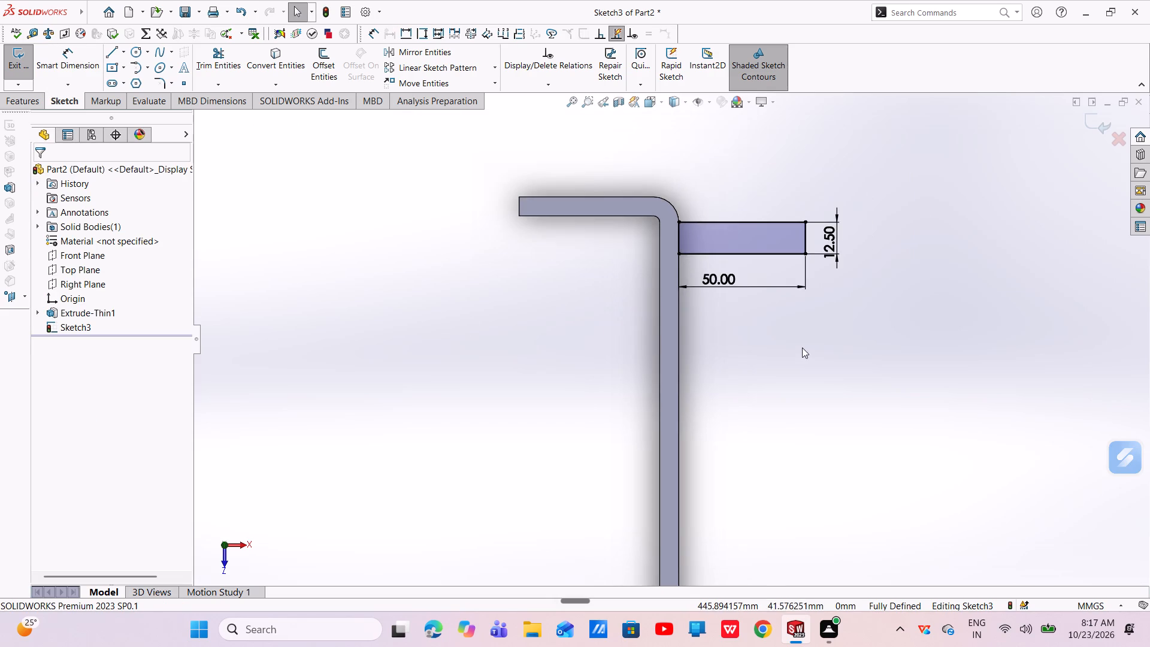
pyautogui.scroll(-2, 817, 260)
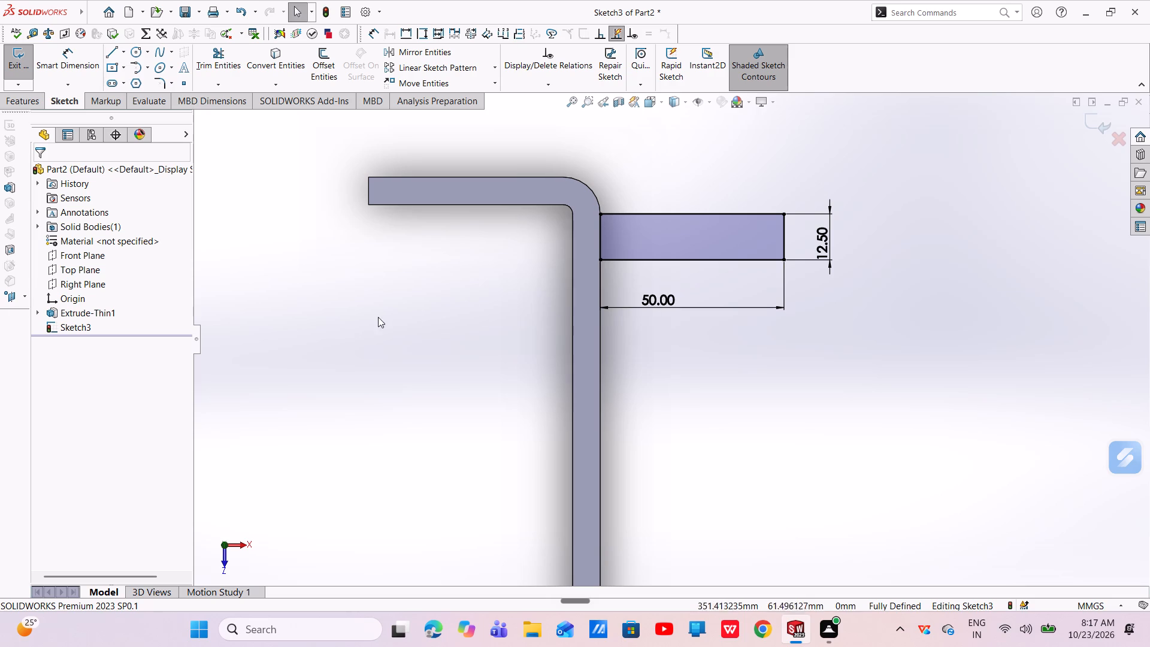
pyautogui.click(29, 104)
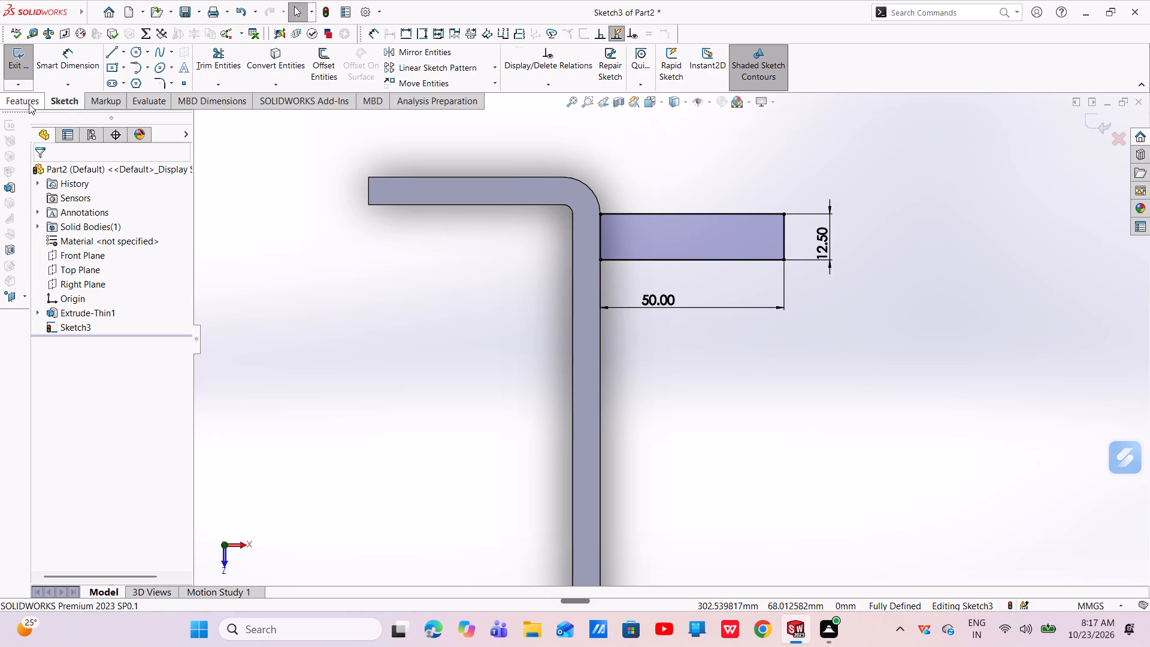
pyautogui.click(17, 62)
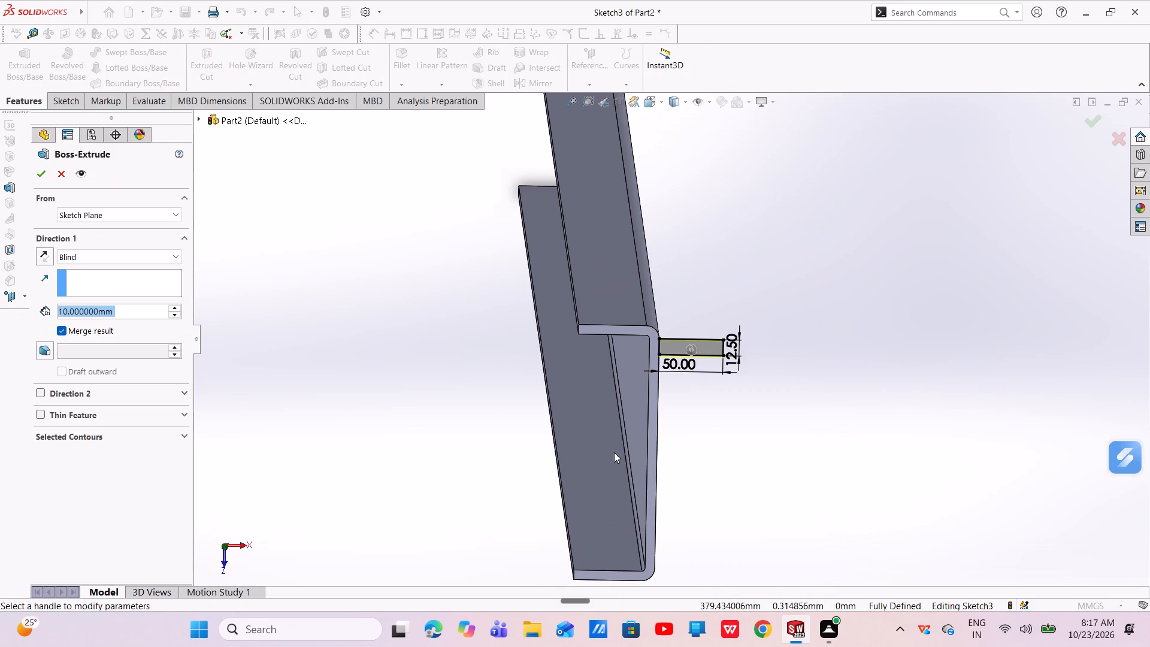
pyautogui.scroll(2, 680, 410)
pyautogui.moveTo(679, 410); pyautogui.dragTo(649, 404, button='middle')
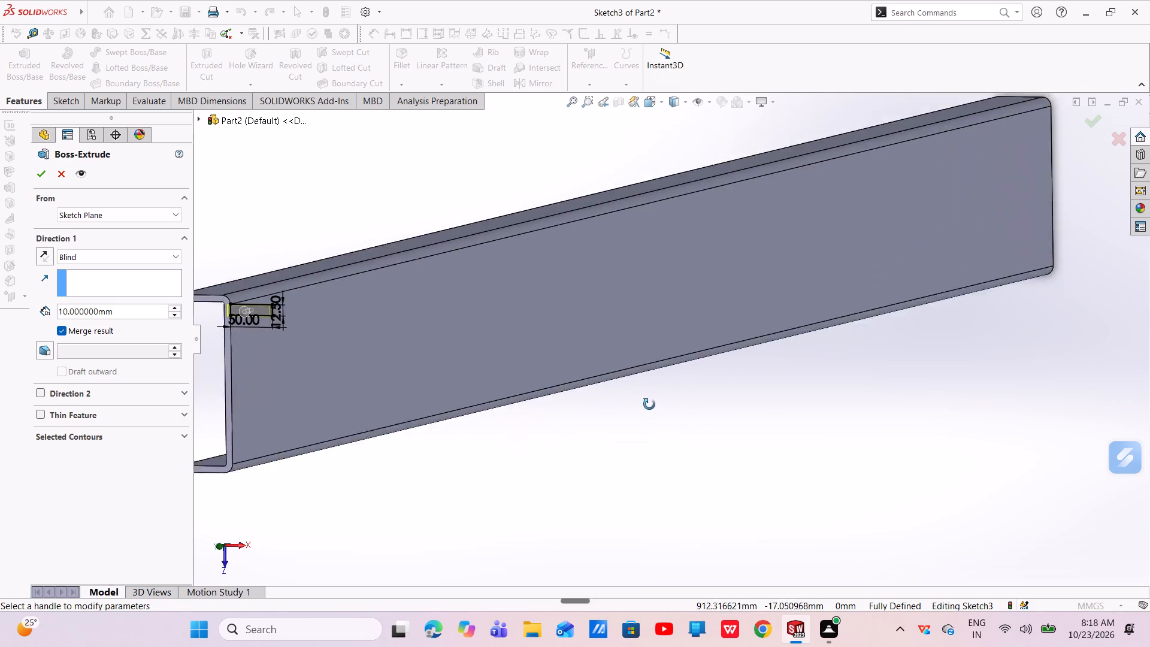
pyautogui.moveTo(649, 404); pyautogui.dragTo(636, 403, button='middle')
pyautogui.scroll(3, 246, 402)
pyautogui.scroll(-4, 273, 340)
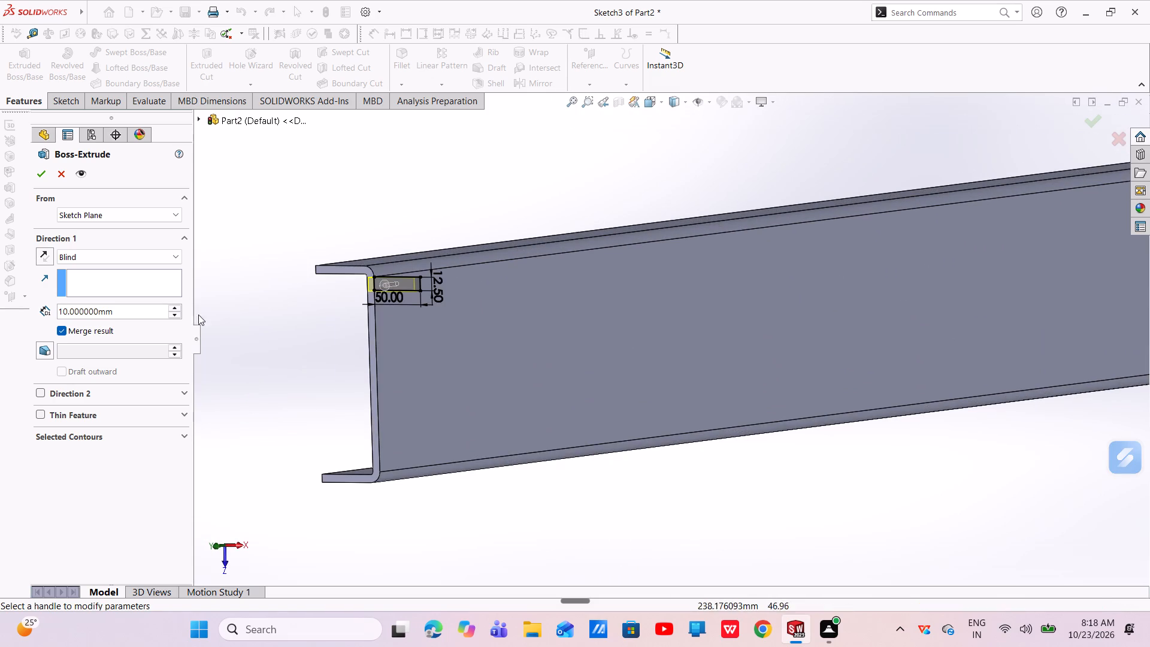
pyautogui.click(46, 255)
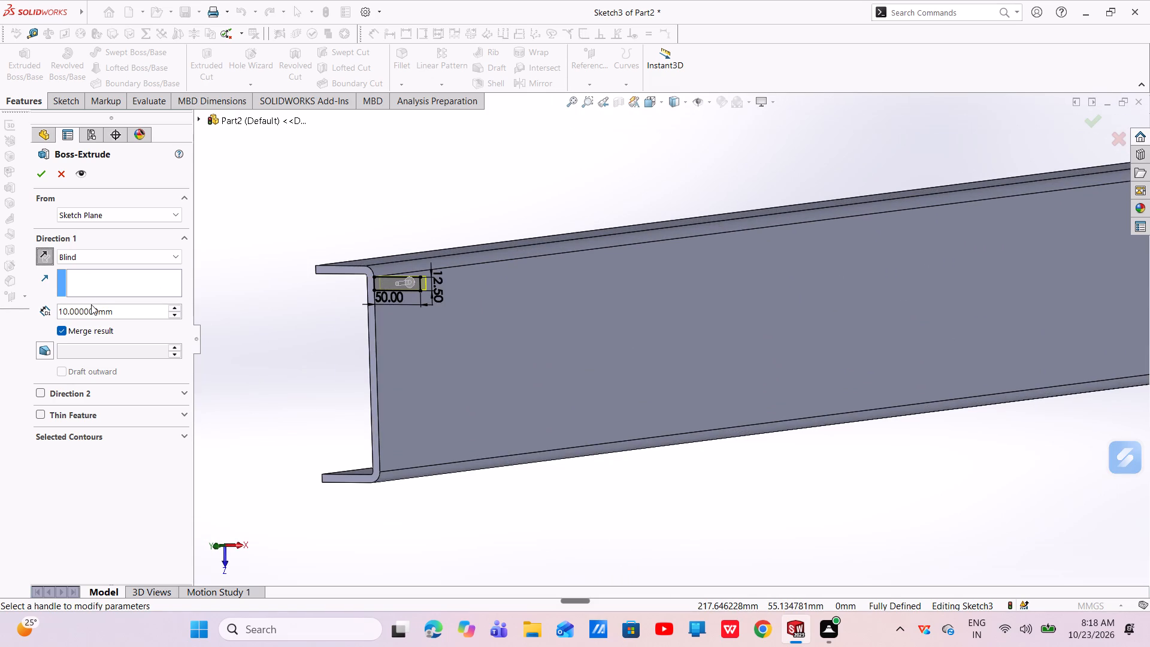
pyautogui.click(66, 315)
pyautogui.write('00')
pyautogui.press('Return')
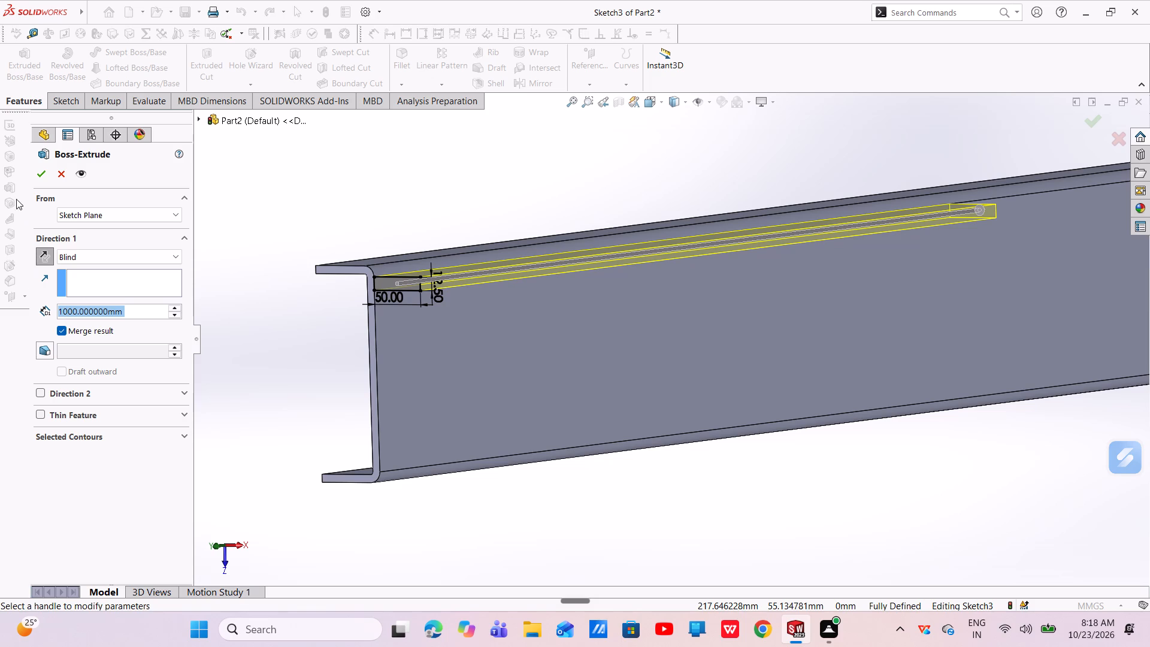
pyautogui.click(35, 179)
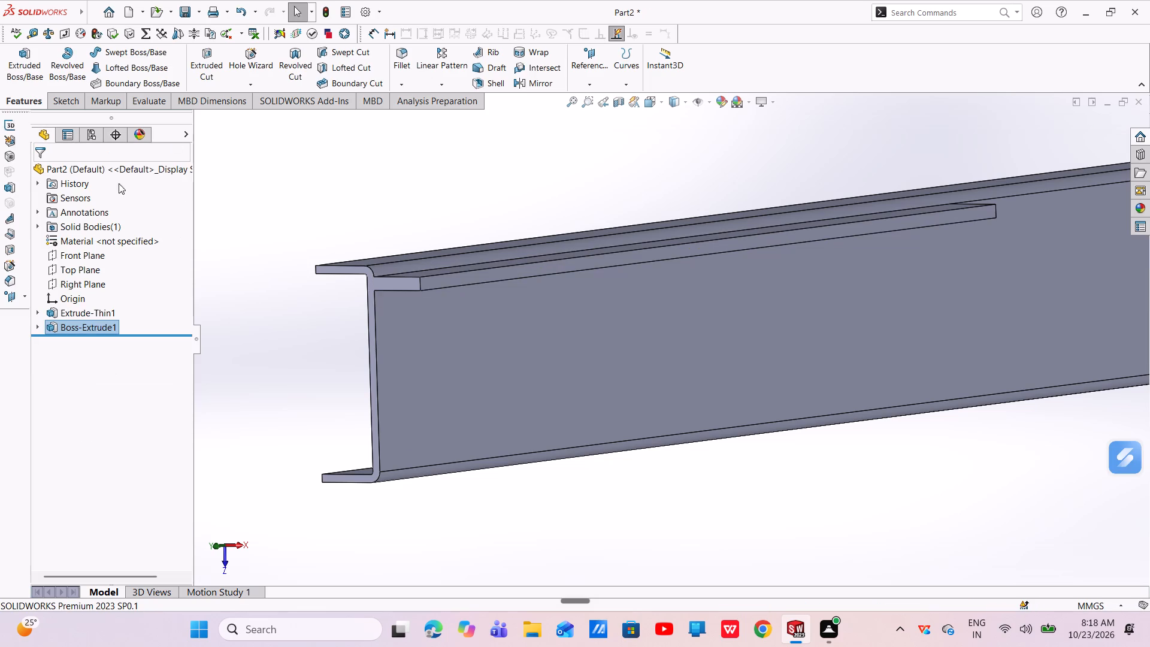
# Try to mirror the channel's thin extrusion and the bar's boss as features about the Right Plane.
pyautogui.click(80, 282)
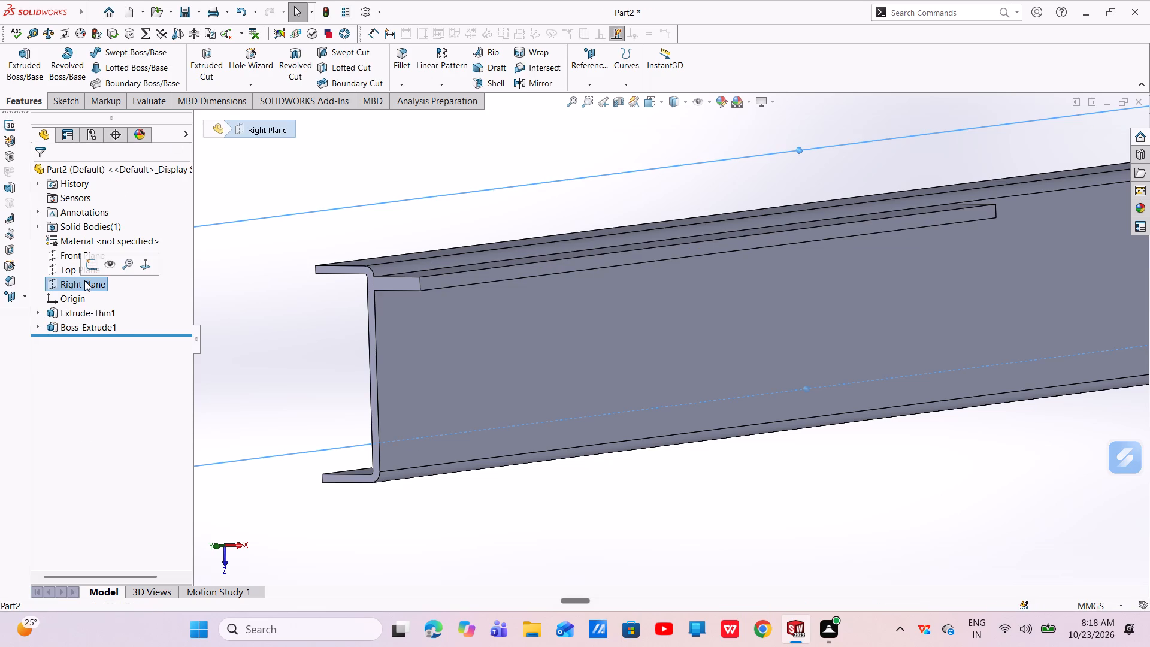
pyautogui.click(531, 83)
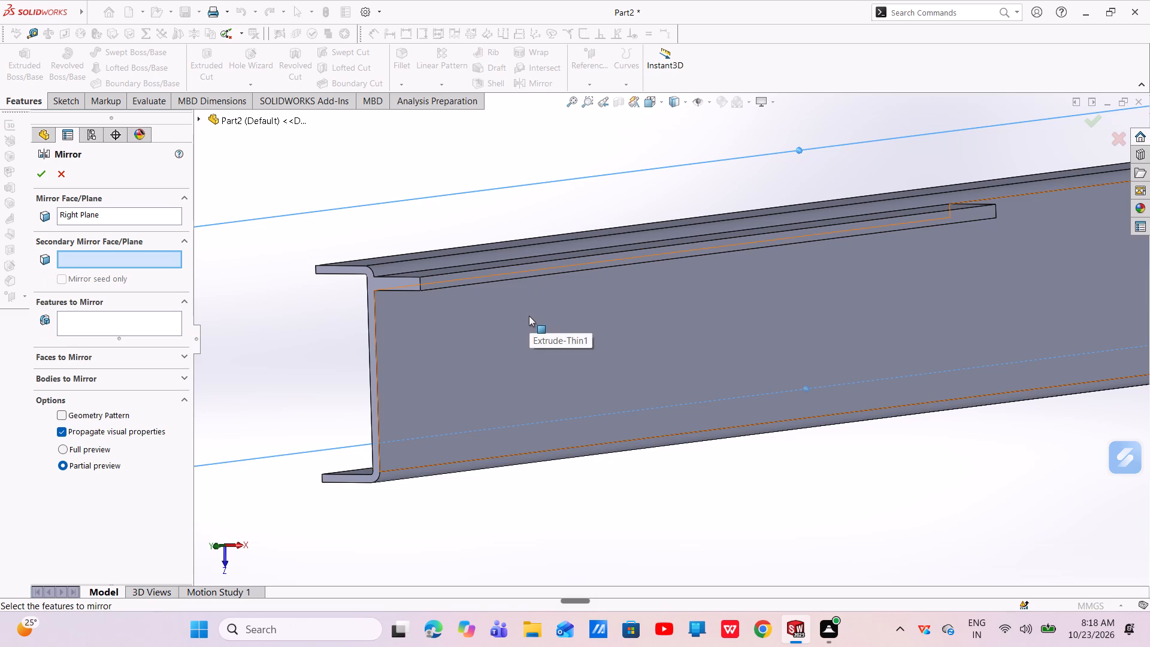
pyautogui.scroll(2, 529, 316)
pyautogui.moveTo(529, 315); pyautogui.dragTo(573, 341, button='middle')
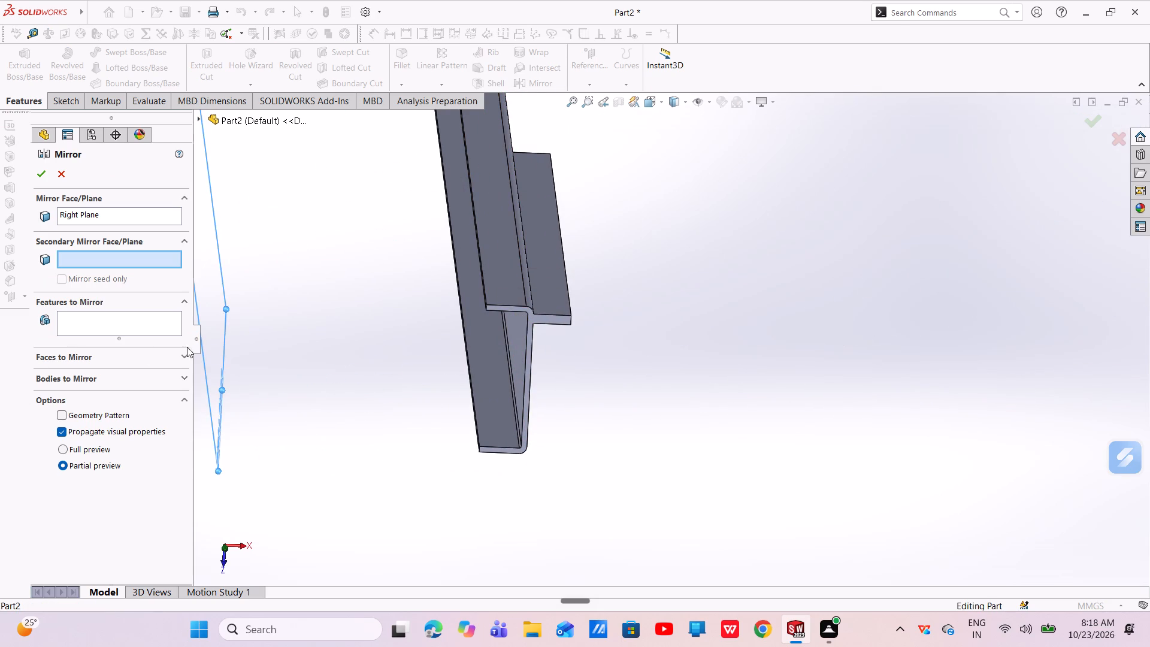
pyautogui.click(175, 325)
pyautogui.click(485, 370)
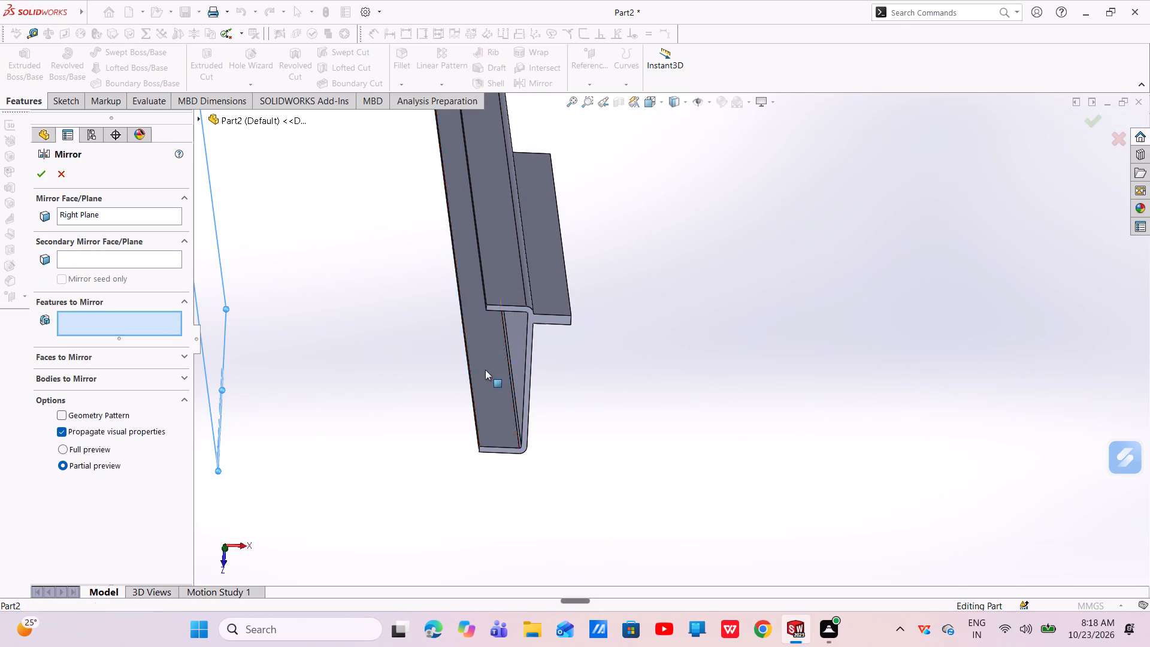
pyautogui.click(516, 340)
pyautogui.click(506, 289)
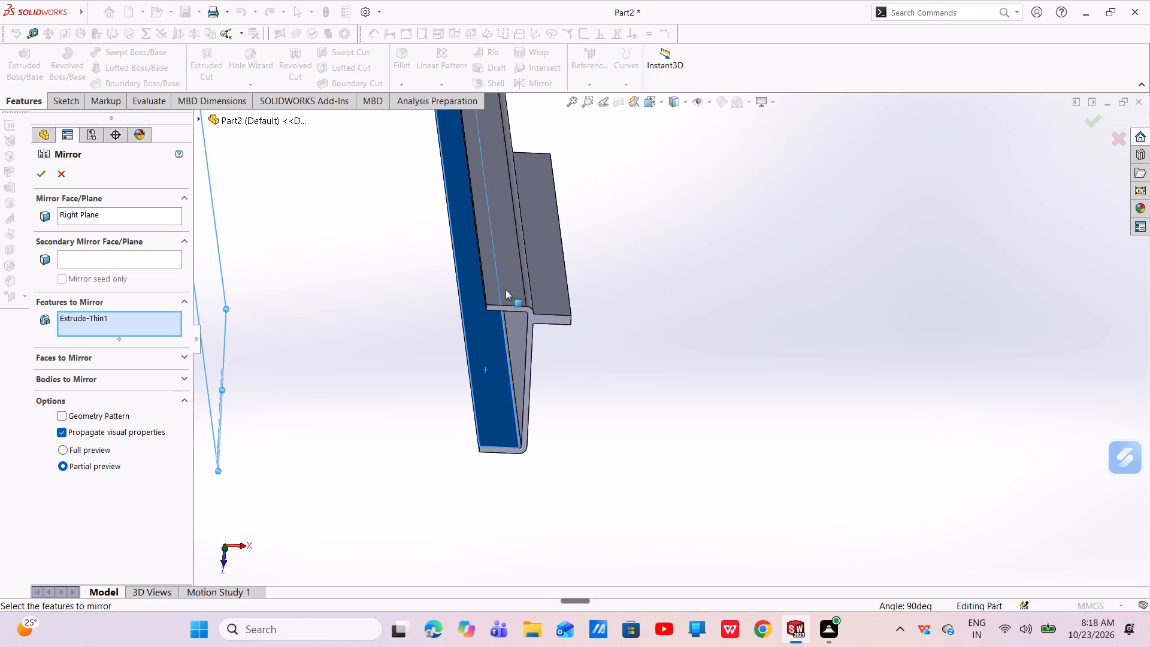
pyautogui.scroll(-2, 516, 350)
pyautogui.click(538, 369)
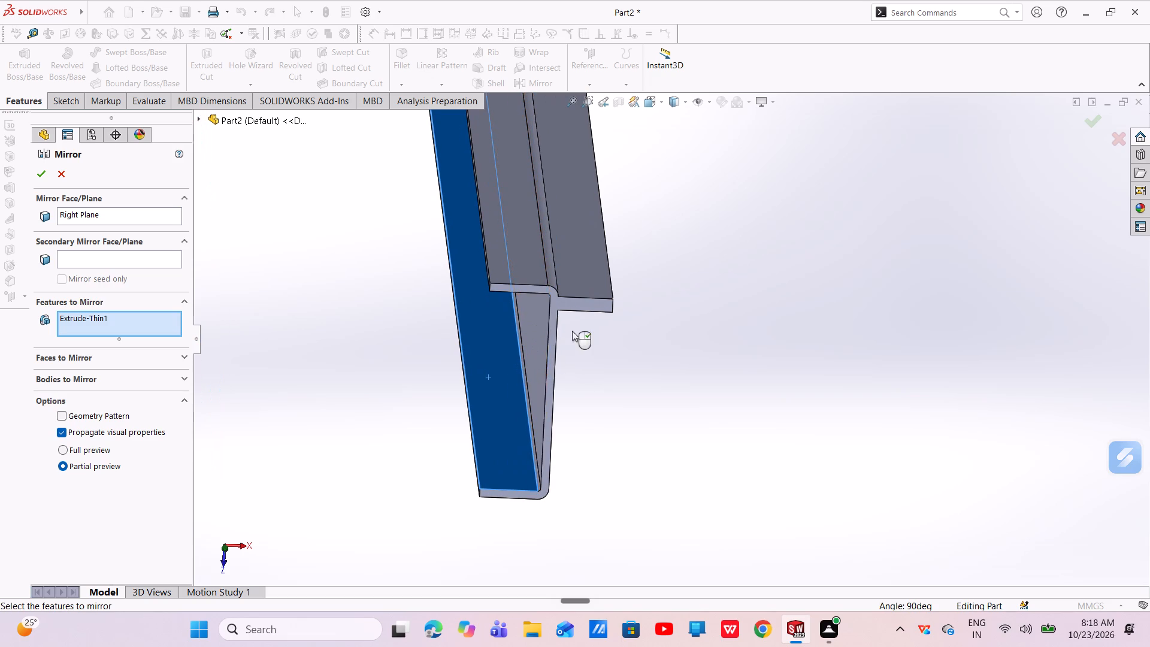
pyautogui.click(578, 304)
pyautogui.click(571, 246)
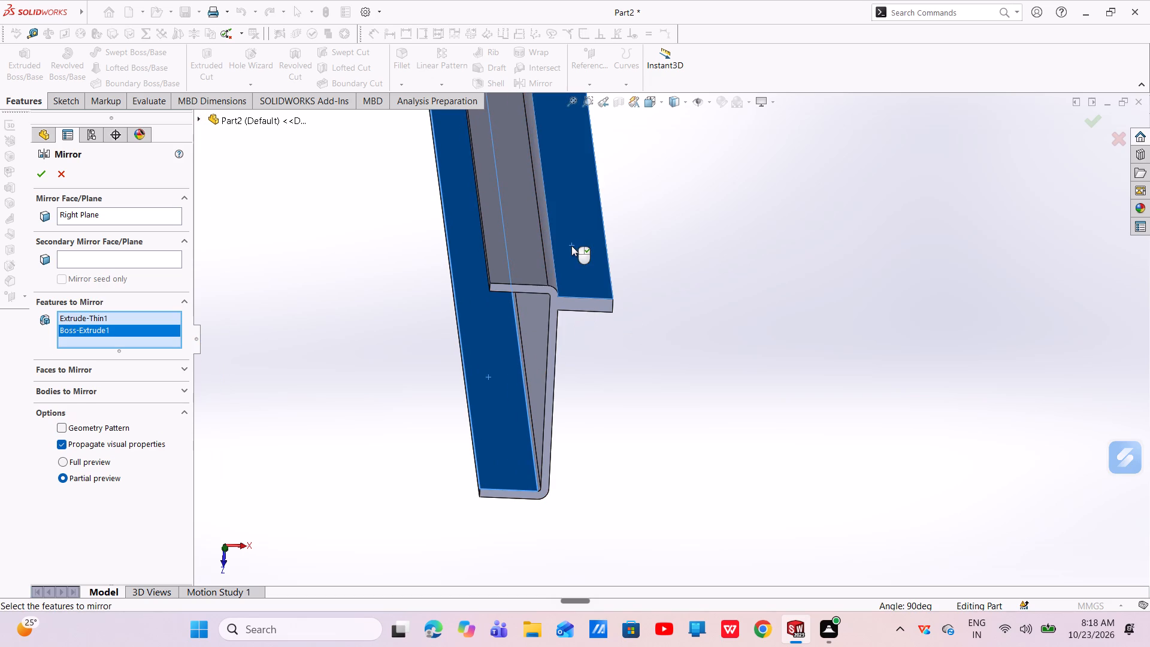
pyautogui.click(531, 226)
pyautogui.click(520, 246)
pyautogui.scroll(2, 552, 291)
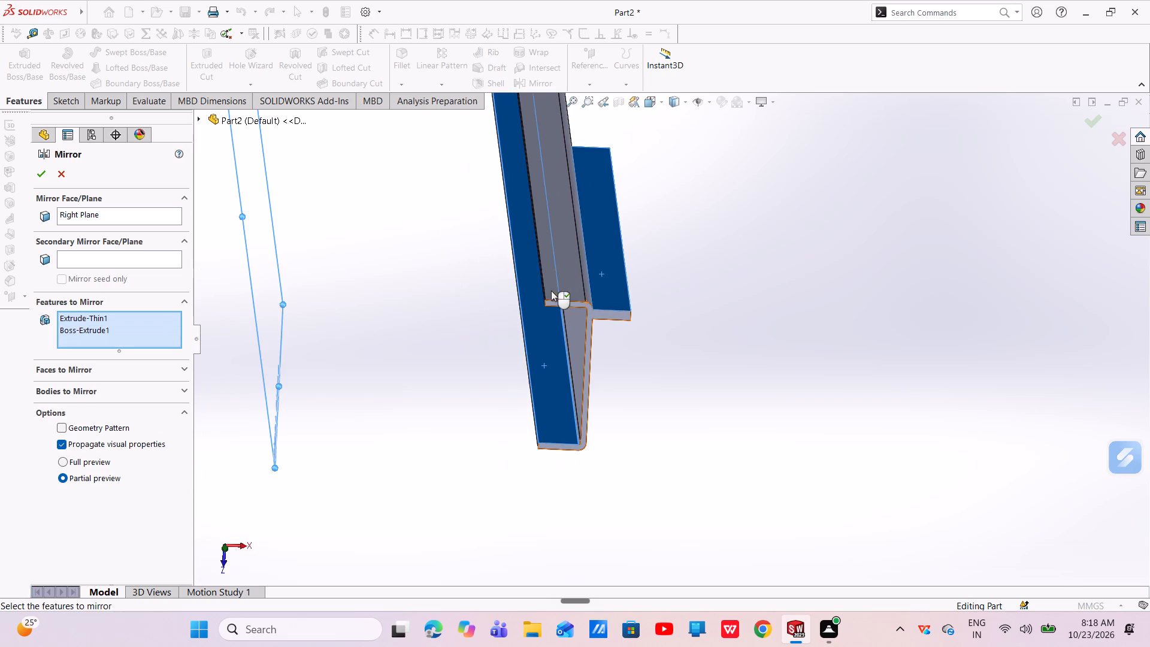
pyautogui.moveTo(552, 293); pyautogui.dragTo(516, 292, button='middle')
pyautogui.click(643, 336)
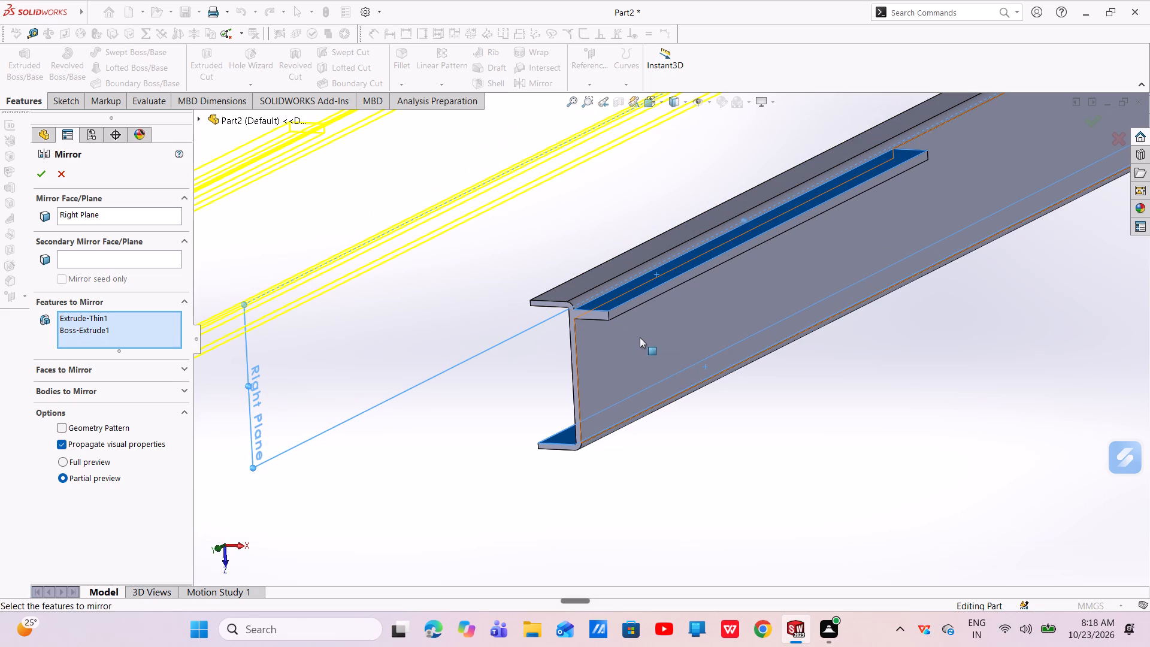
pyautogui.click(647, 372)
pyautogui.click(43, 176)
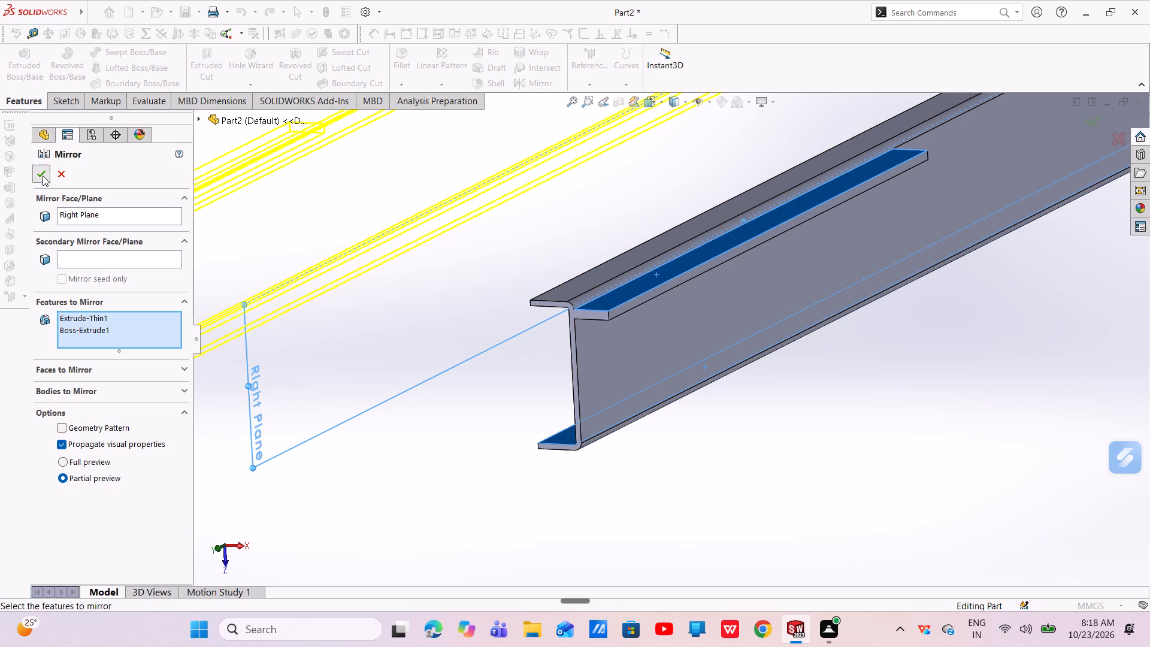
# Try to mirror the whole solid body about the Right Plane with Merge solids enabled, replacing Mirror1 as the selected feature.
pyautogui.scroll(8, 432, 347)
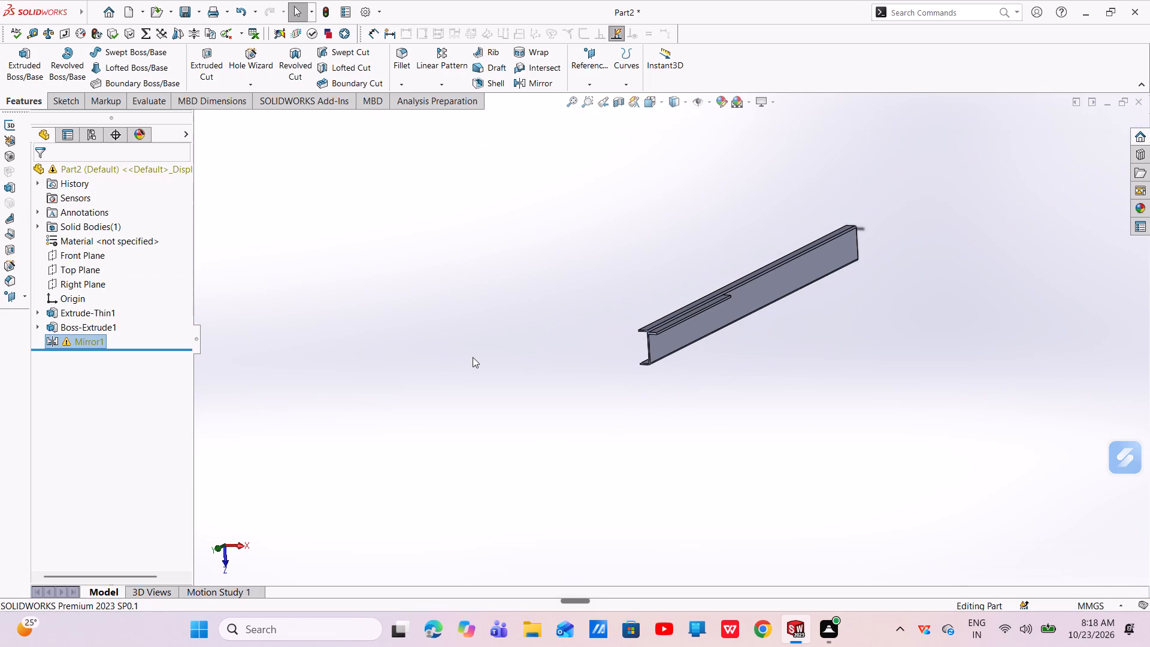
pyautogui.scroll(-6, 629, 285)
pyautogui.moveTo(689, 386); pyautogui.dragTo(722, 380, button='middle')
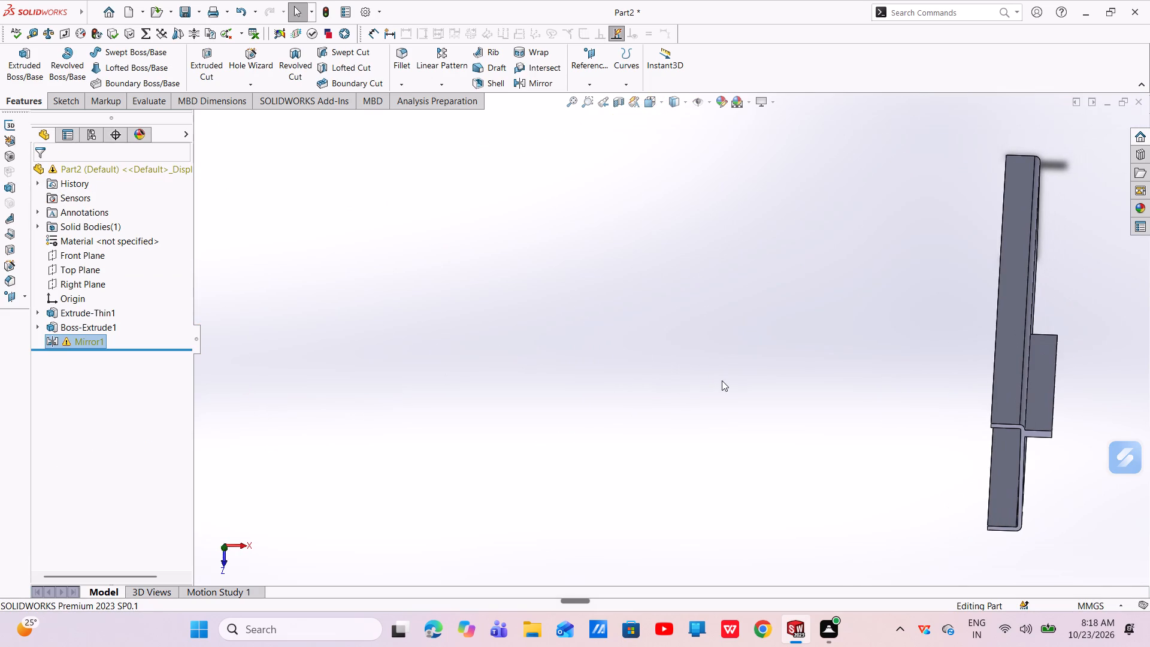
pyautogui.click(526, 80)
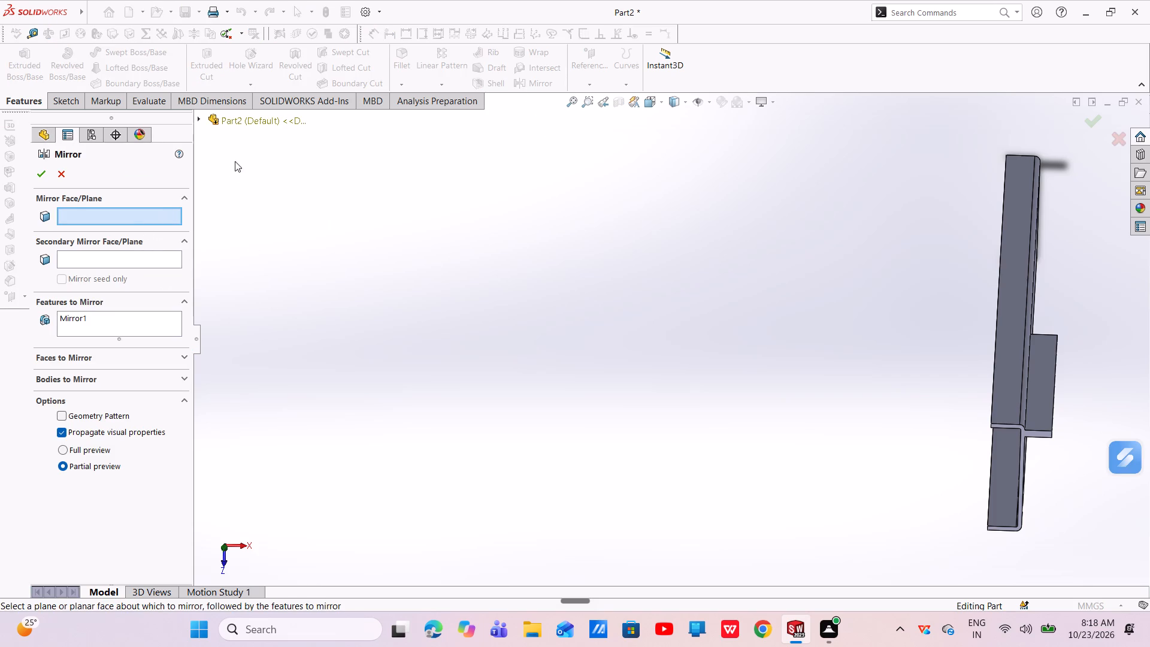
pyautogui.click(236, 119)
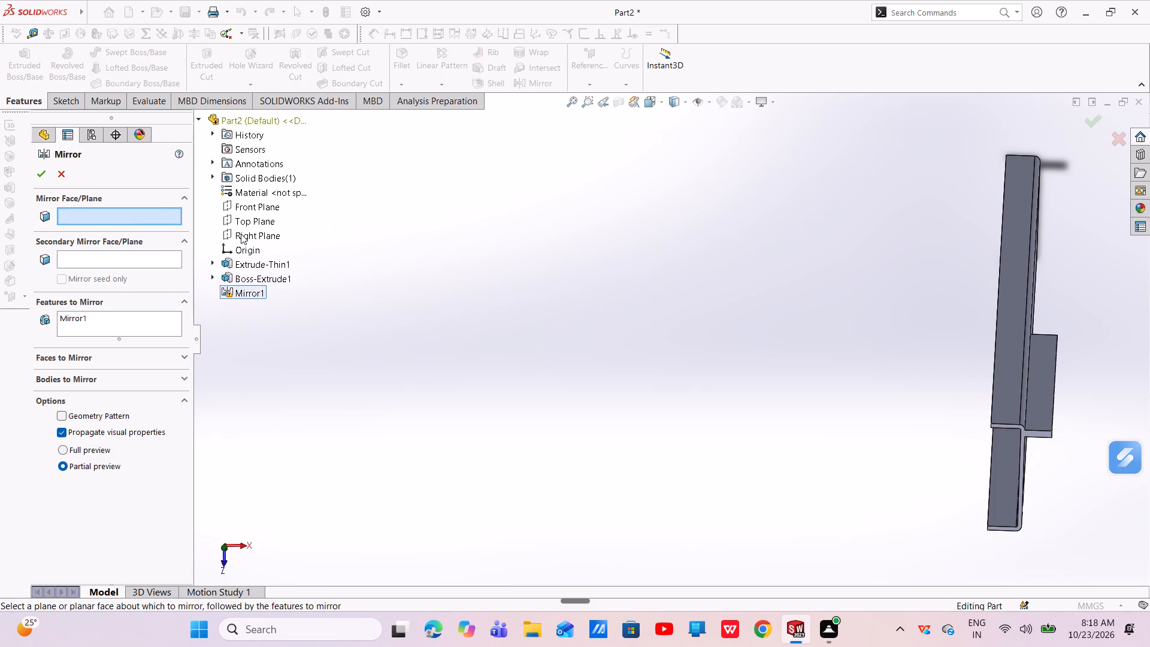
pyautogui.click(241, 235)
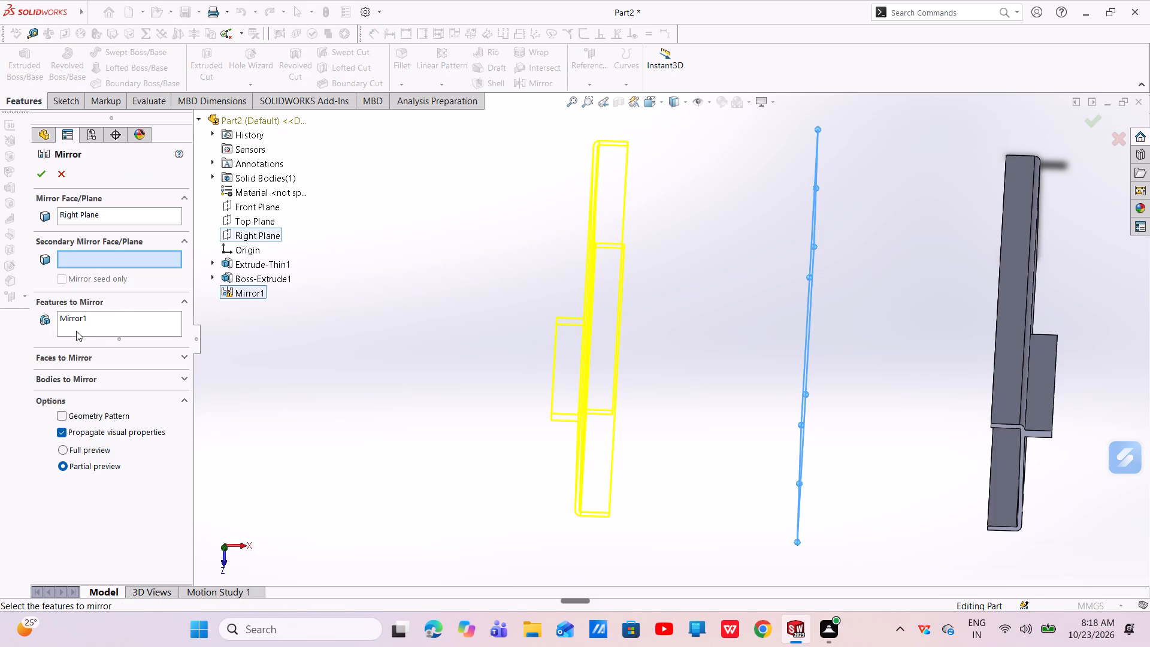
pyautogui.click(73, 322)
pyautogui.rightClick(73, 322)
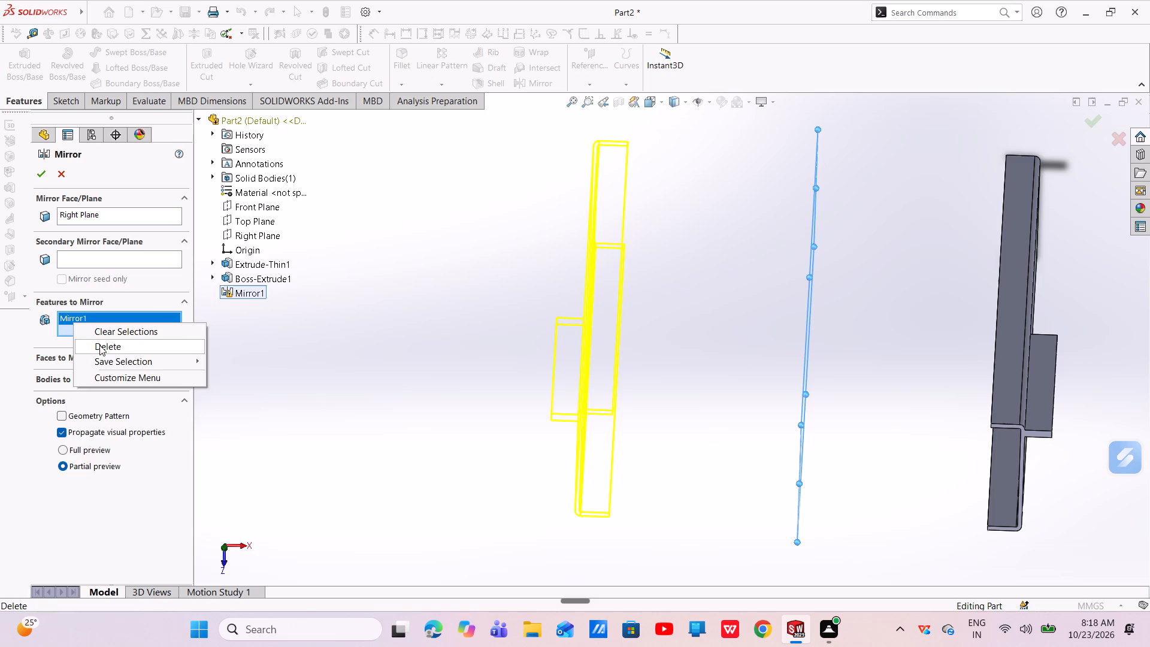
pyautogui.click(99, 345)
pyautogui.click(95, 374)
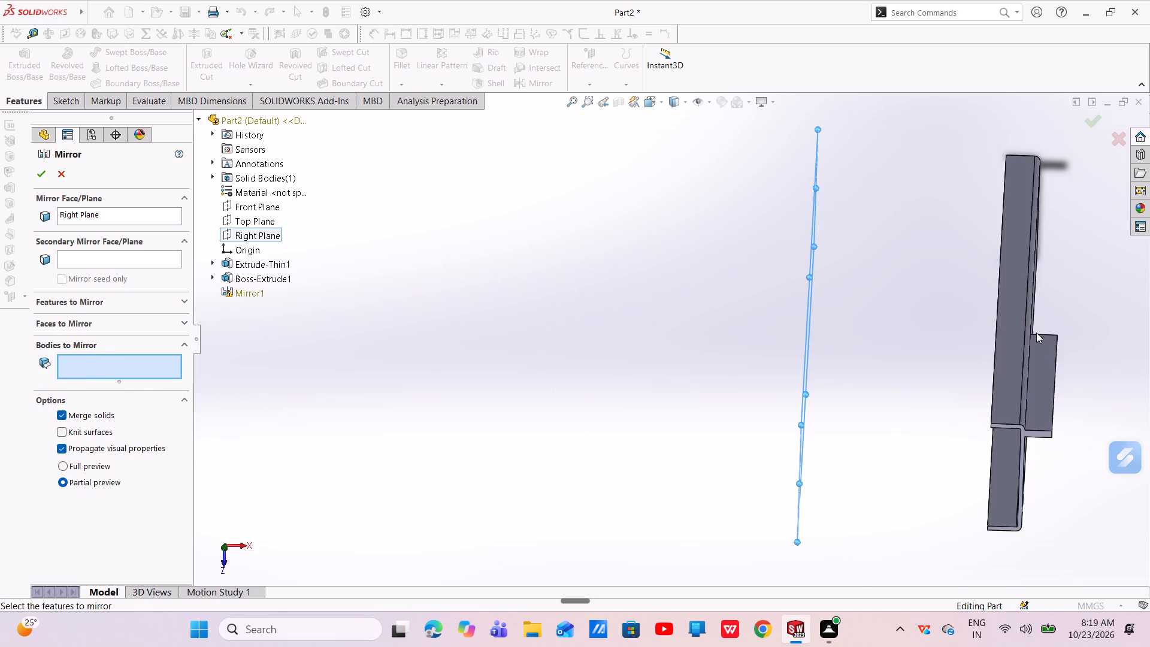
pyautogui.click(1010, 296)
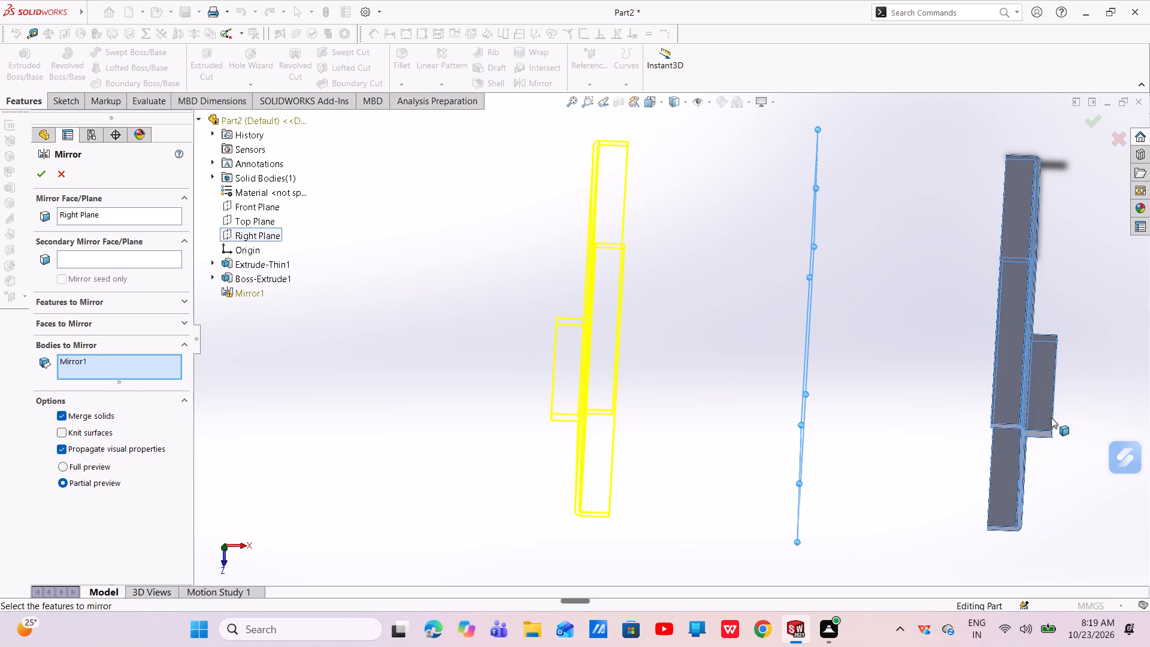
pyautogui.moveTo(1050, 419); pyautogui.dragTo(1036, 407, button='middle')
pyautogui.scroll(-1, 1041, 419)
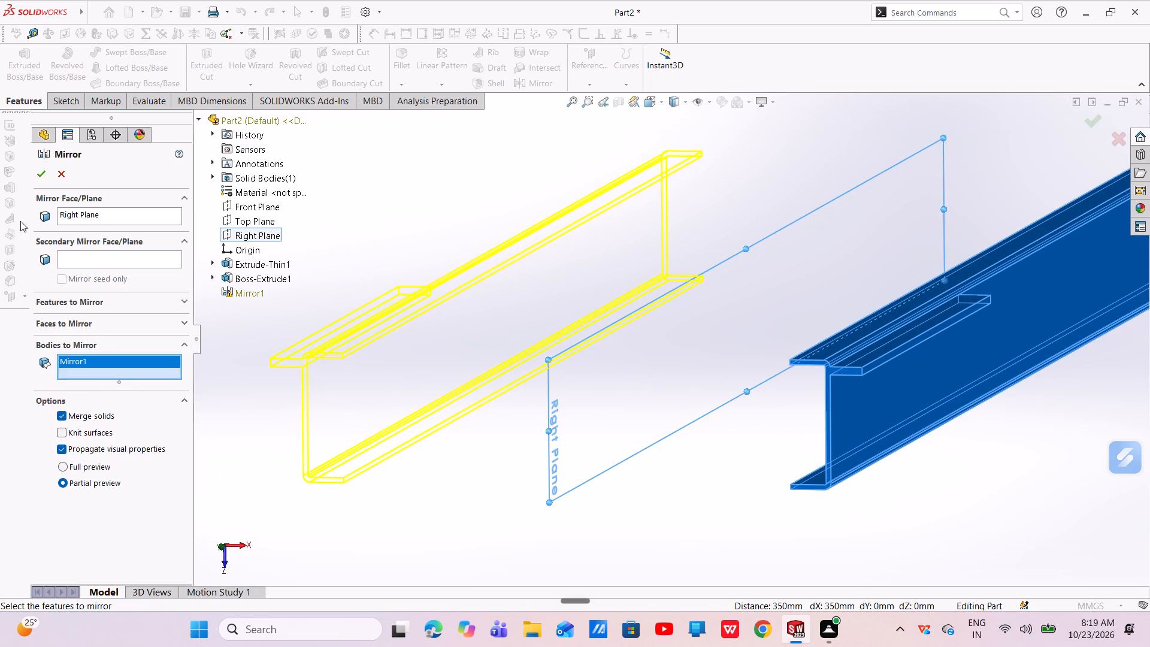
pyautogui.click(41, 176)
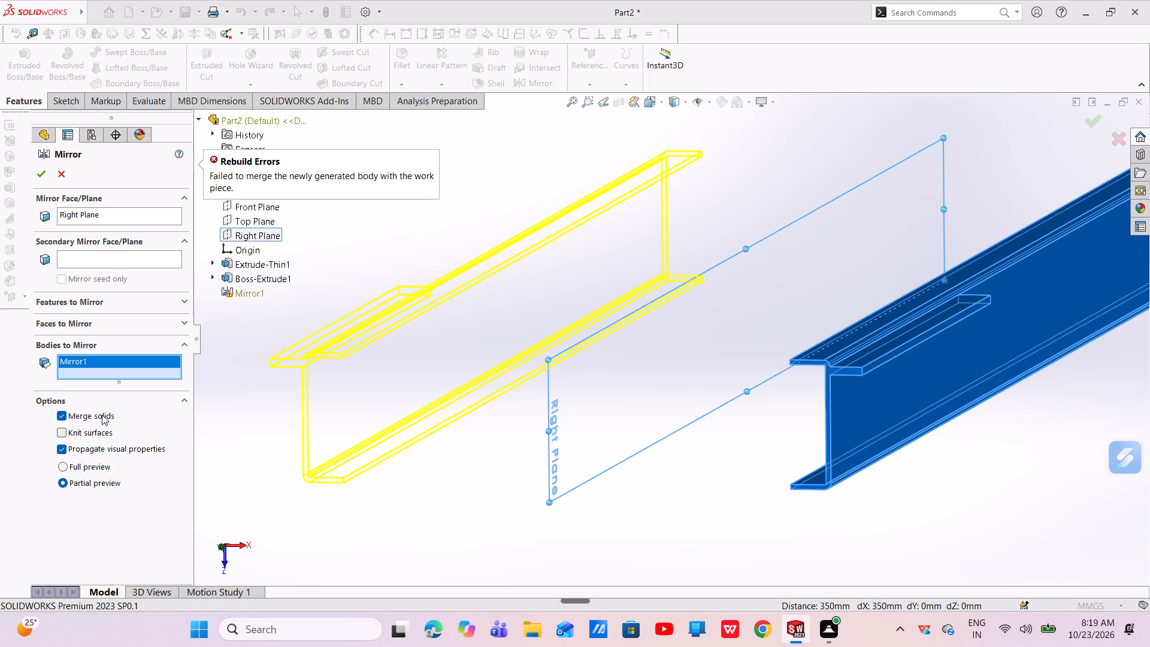
# Remove the body from the mirror selection and mirror only the channel's thin extrusion feature about the Right Plane.
pyautogui.click(93, 322)
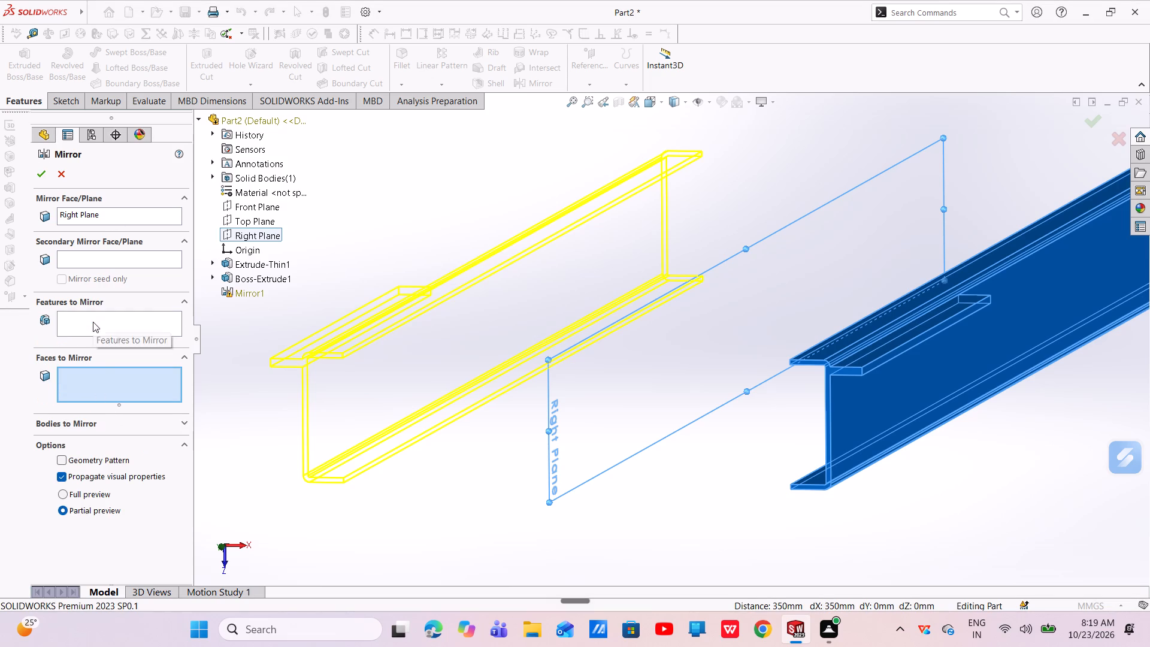
pyautogui.click(68, 424)
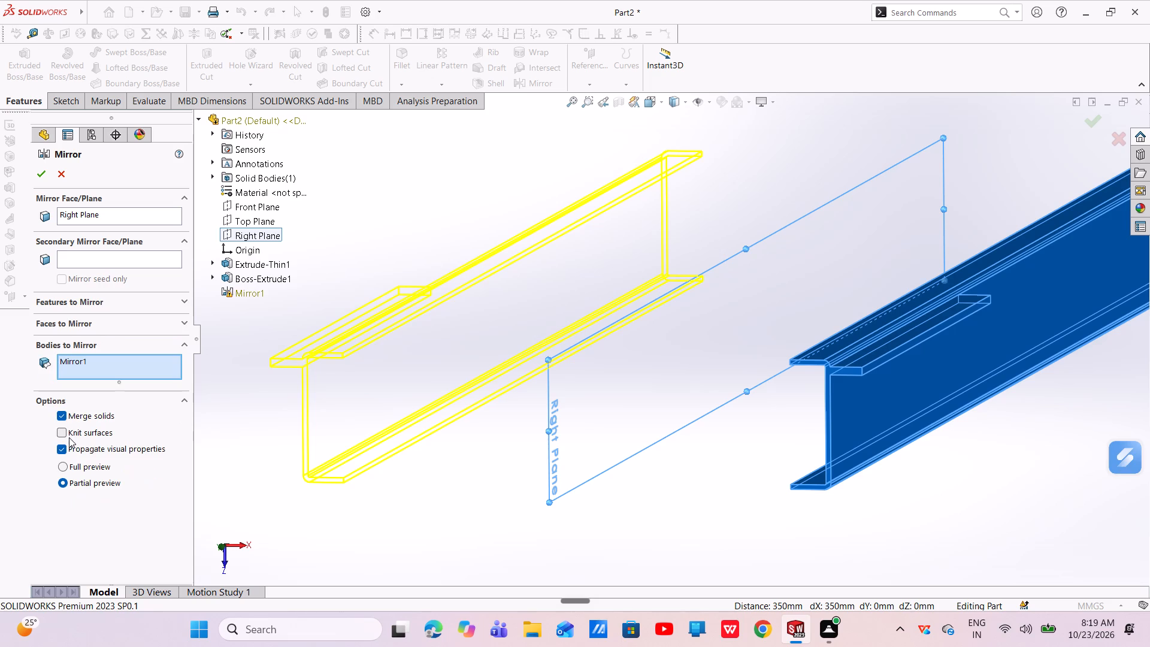
pyautogui.click(75, 363)
pyautogui.rightClick(75, 363)
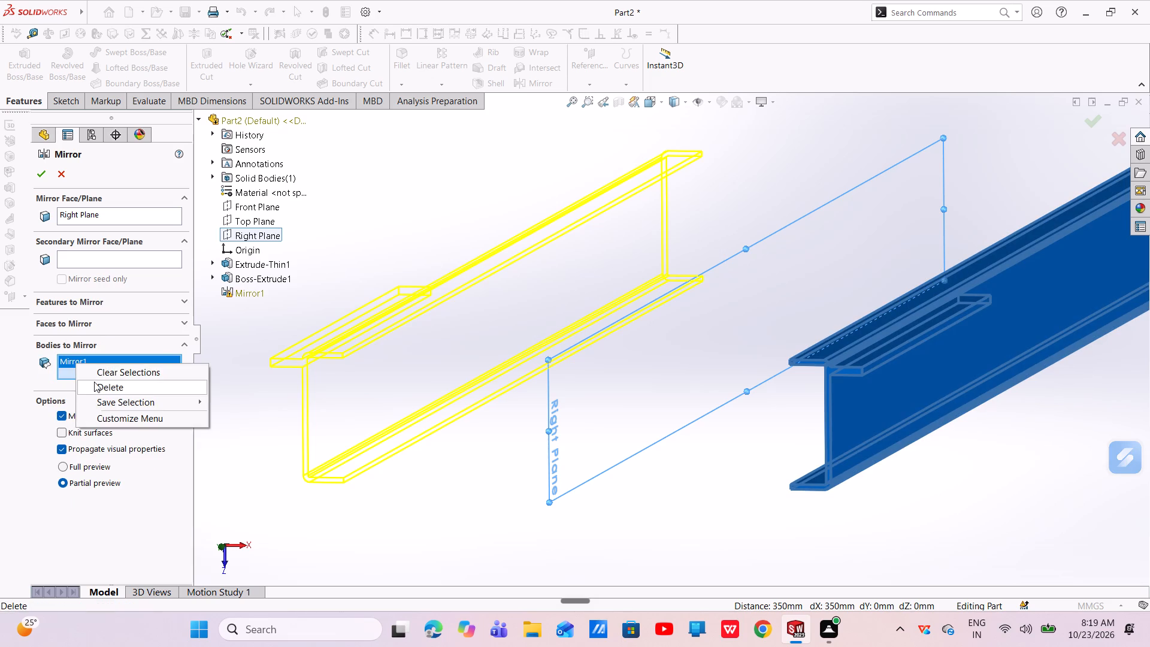
pyautogui.click(94, 382)
pyautogui.click(85, 330)
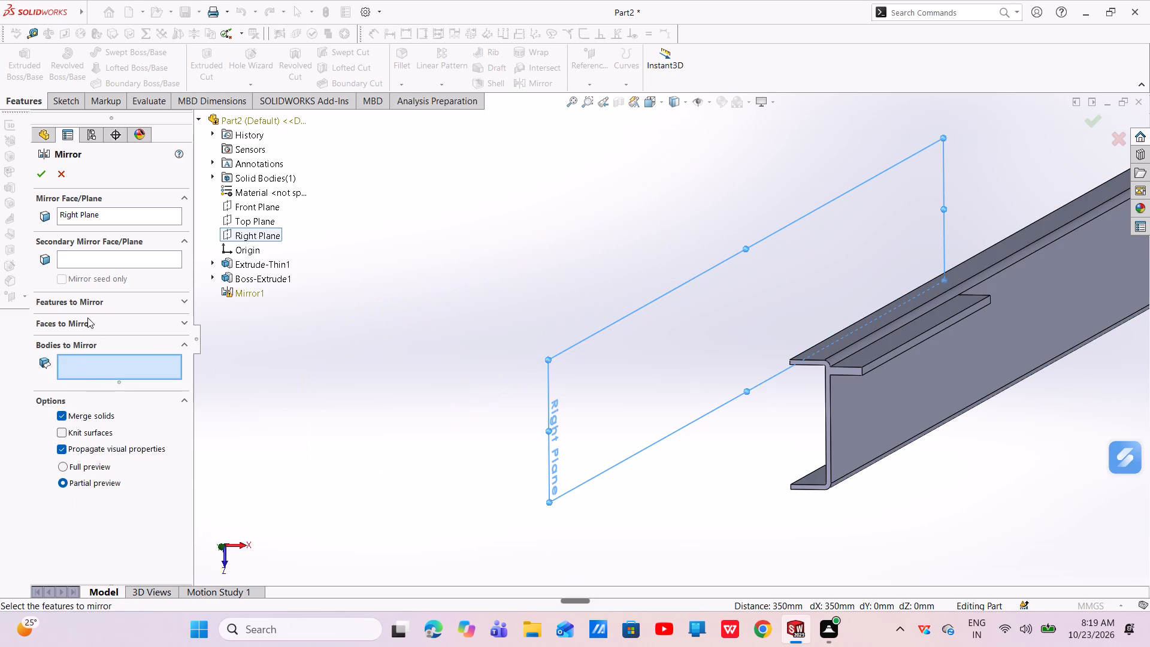
pyautogui.click(87, 316)
pyautogui.click(96, 301)
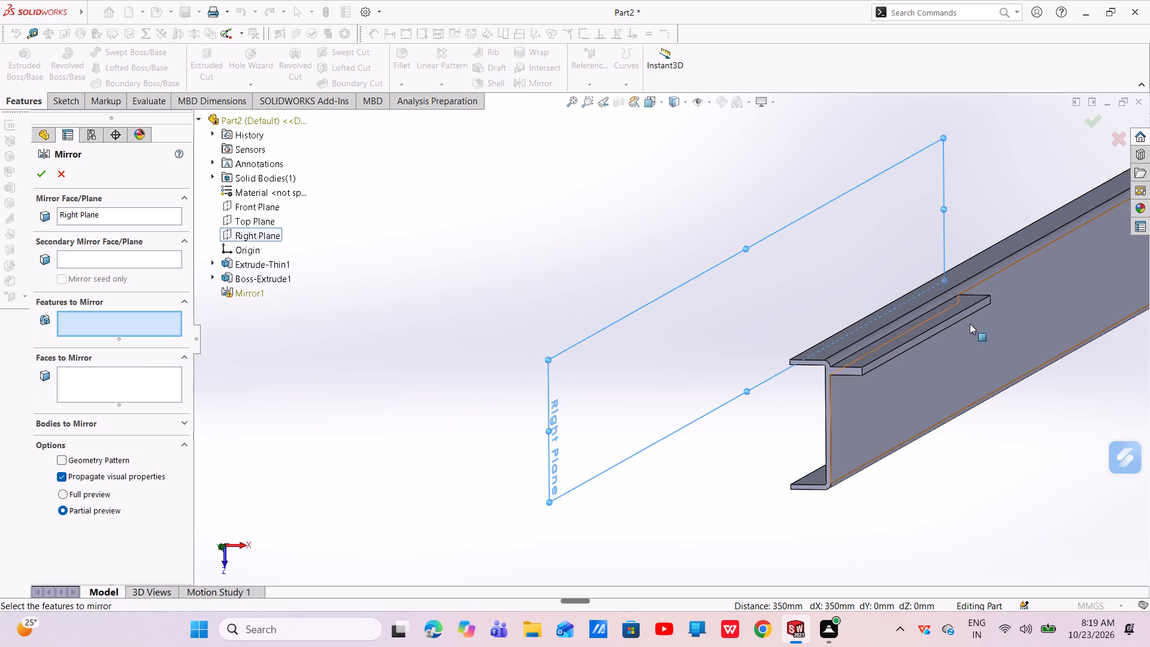
pyautogui.click(973, 335)
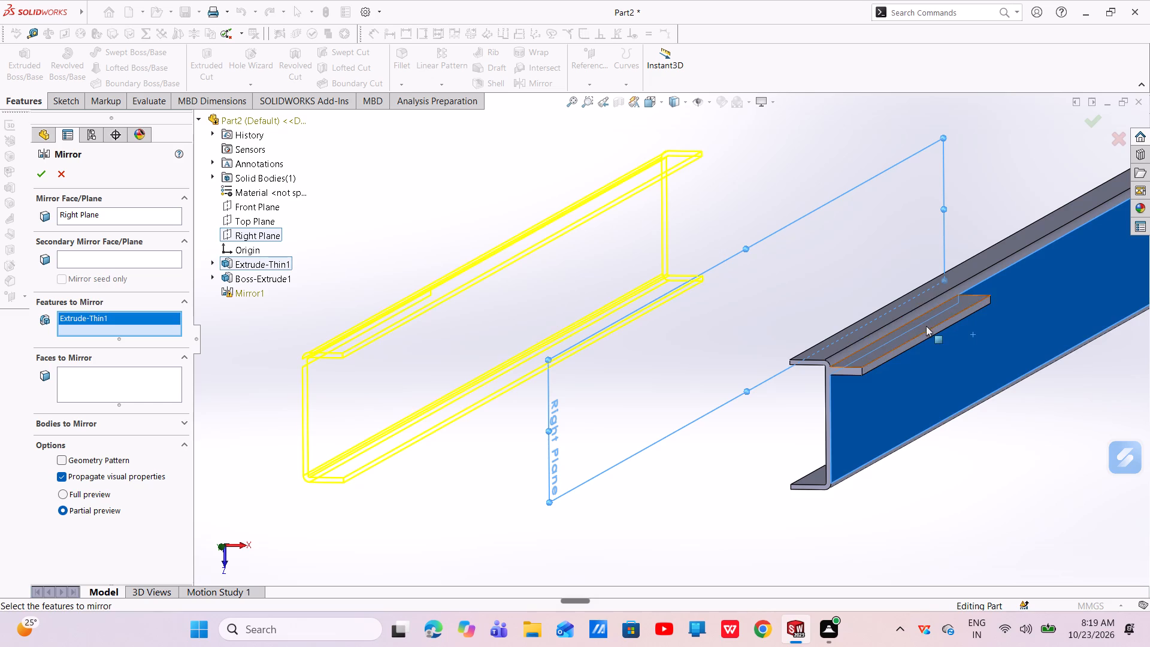
pyautogui.moveTo(927, 326); pyautogui.dragTo(959, 352, button='middle')
pyautogui.click(972, 244)
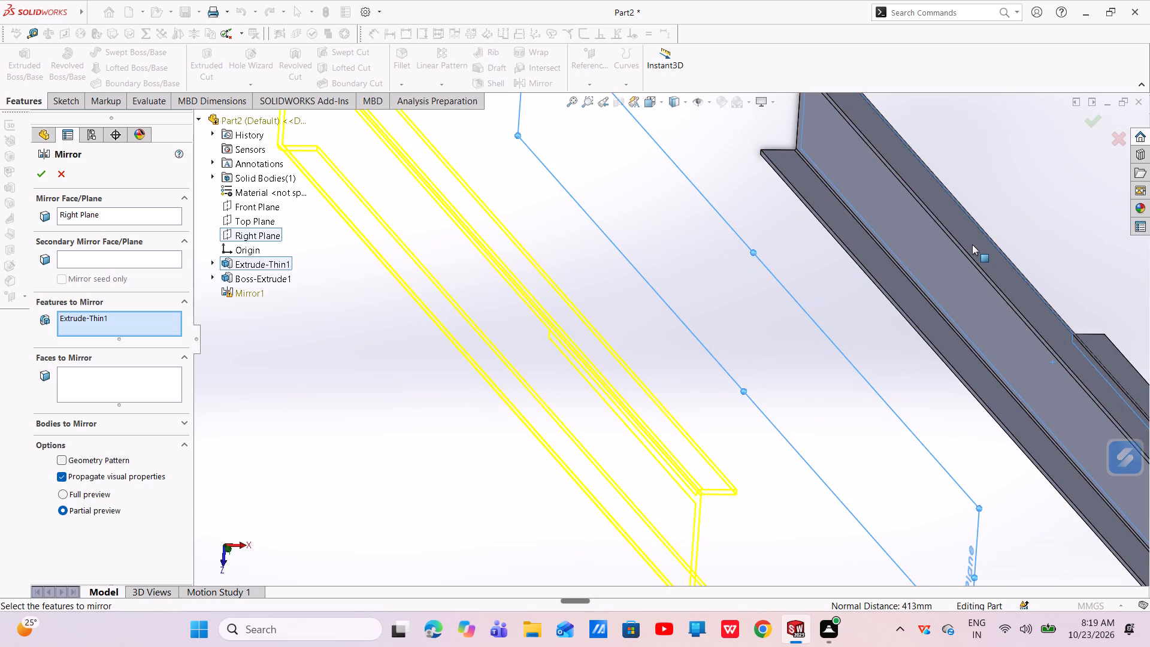
pyautogui.scroll(2, 973, 259)
pyautogui.click(939, 390)
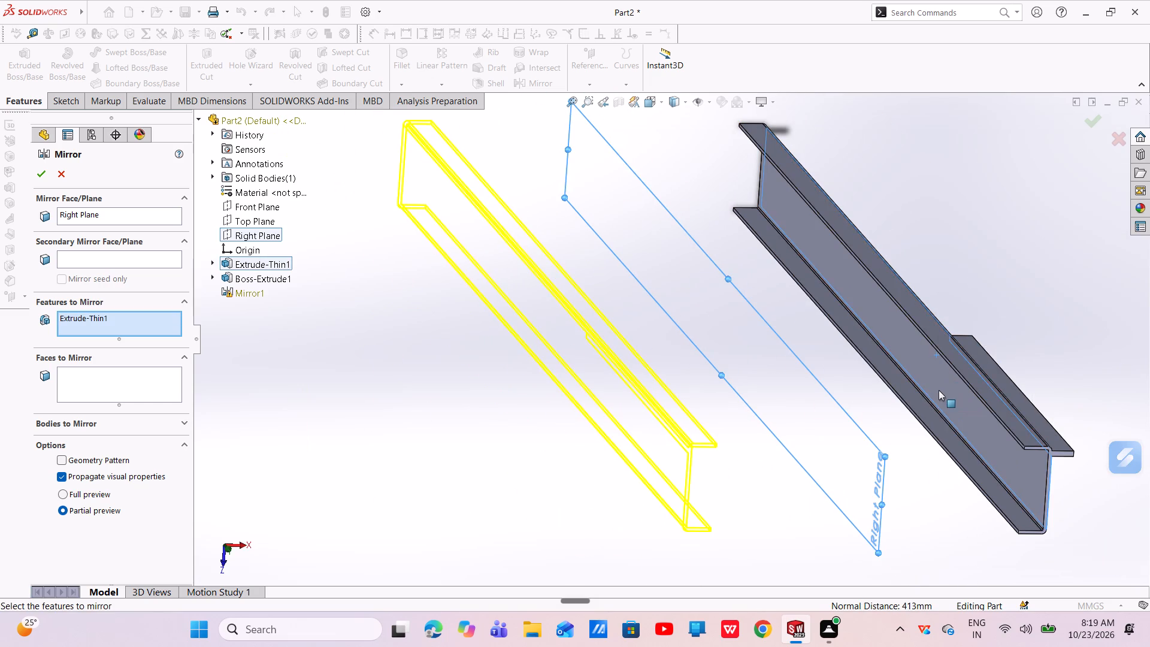
pyautogui.click(996, 388)
pyautogui.rightClick(995, 389)
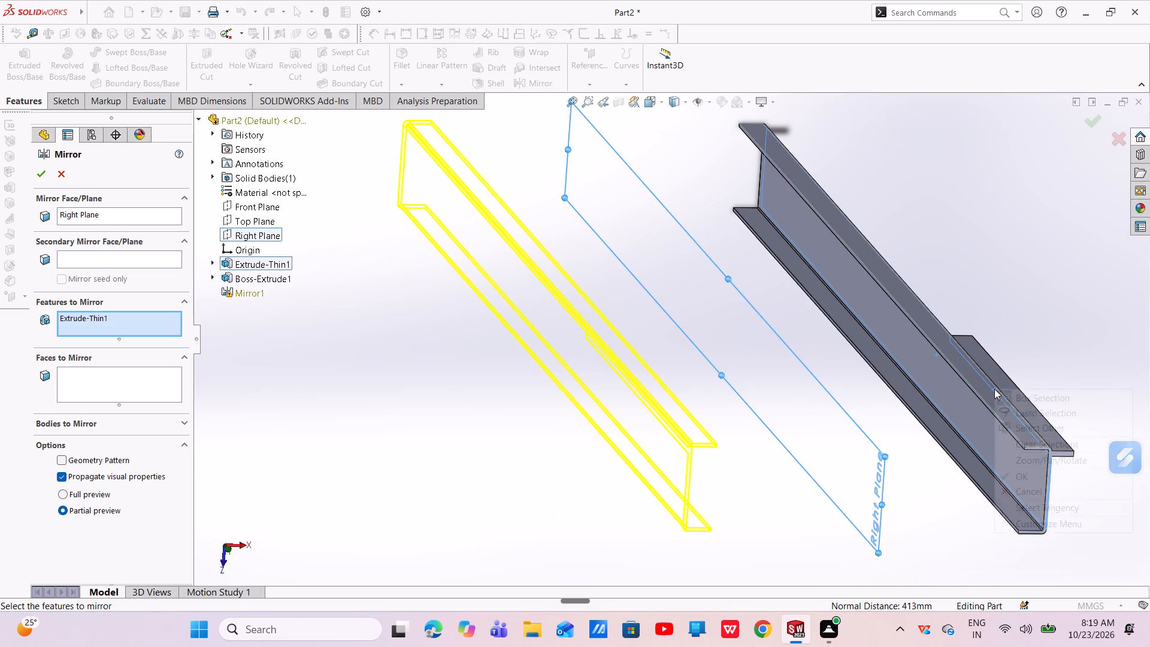
pyautogui.click(1009, 472)
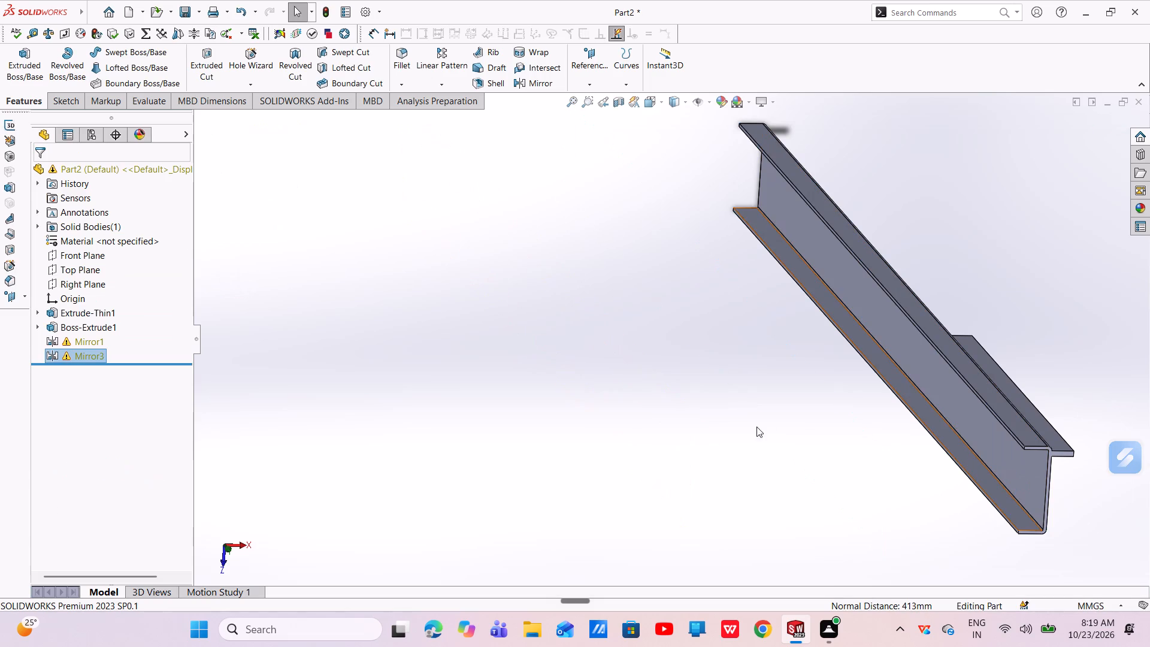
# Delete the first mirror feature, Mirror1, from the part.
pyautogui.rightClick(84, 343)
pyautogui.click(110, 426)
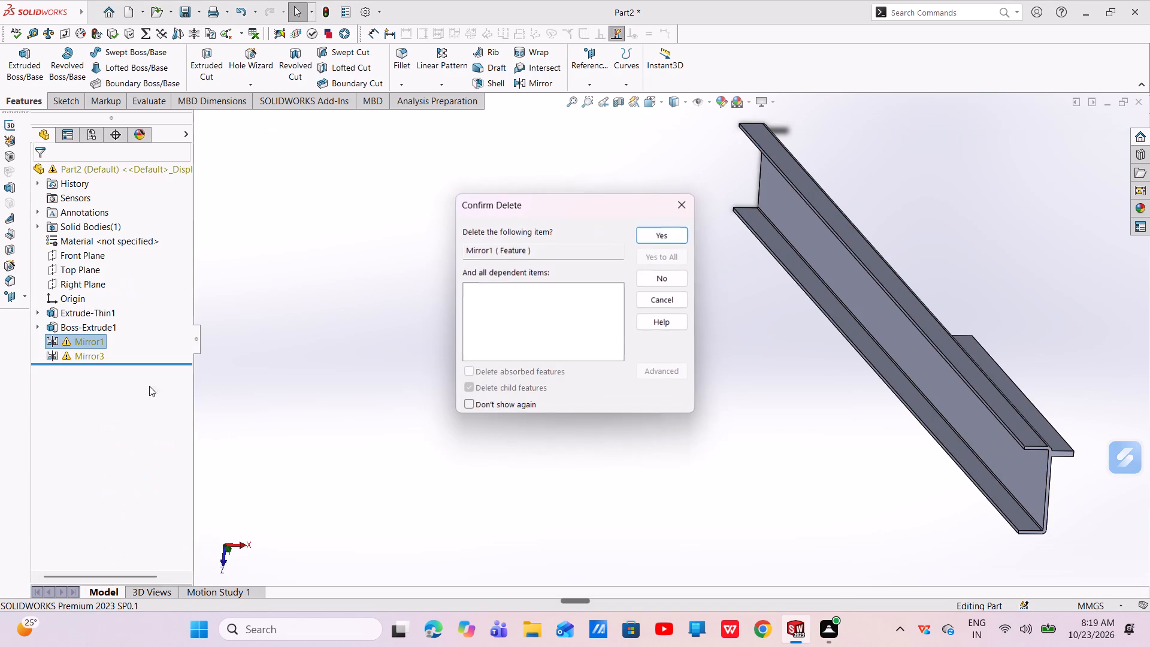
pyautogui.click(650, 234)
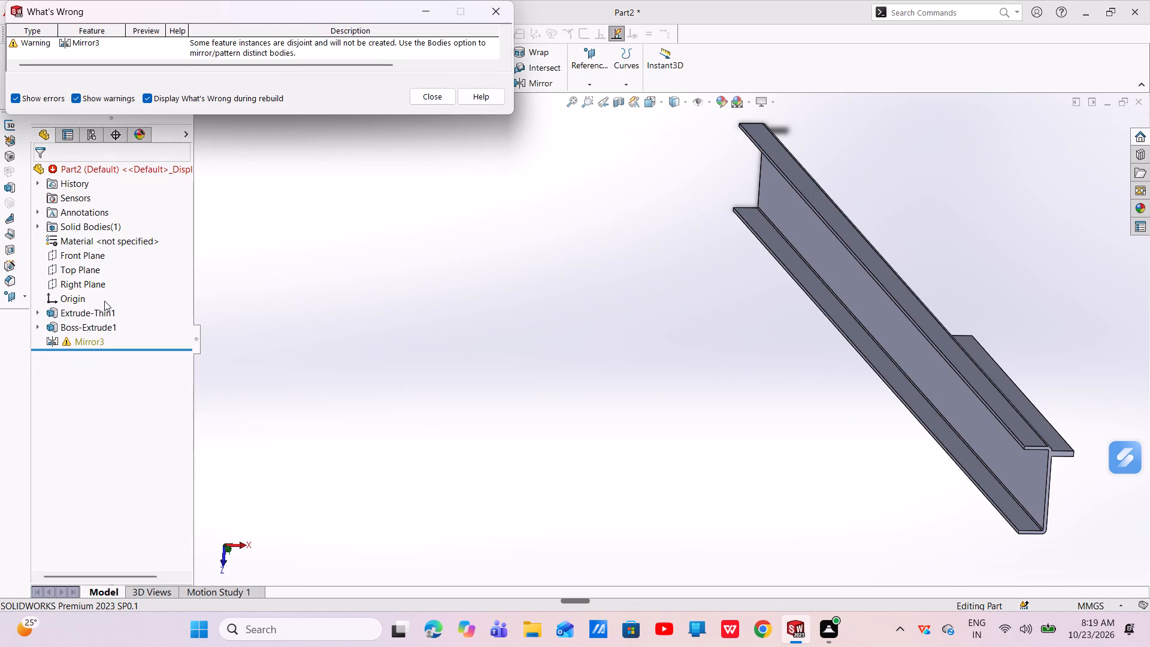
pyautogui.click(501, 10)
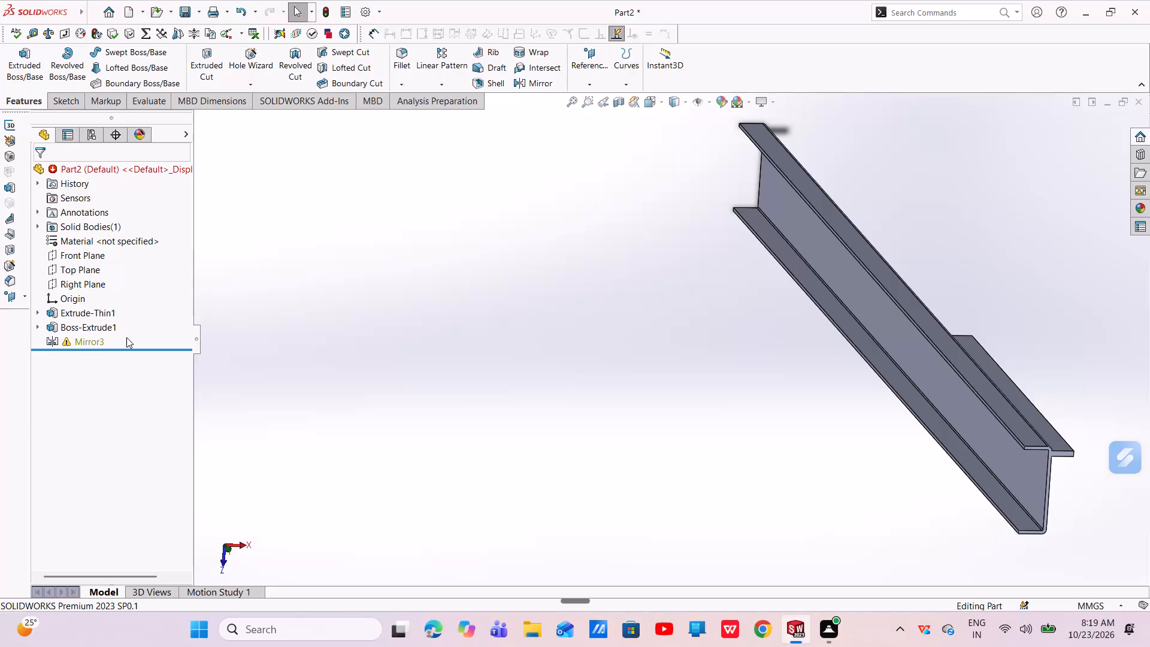
# Delete the remaining mirror feature, Mirror3, from the part.
pyautogui.doubleClick(88, 347)
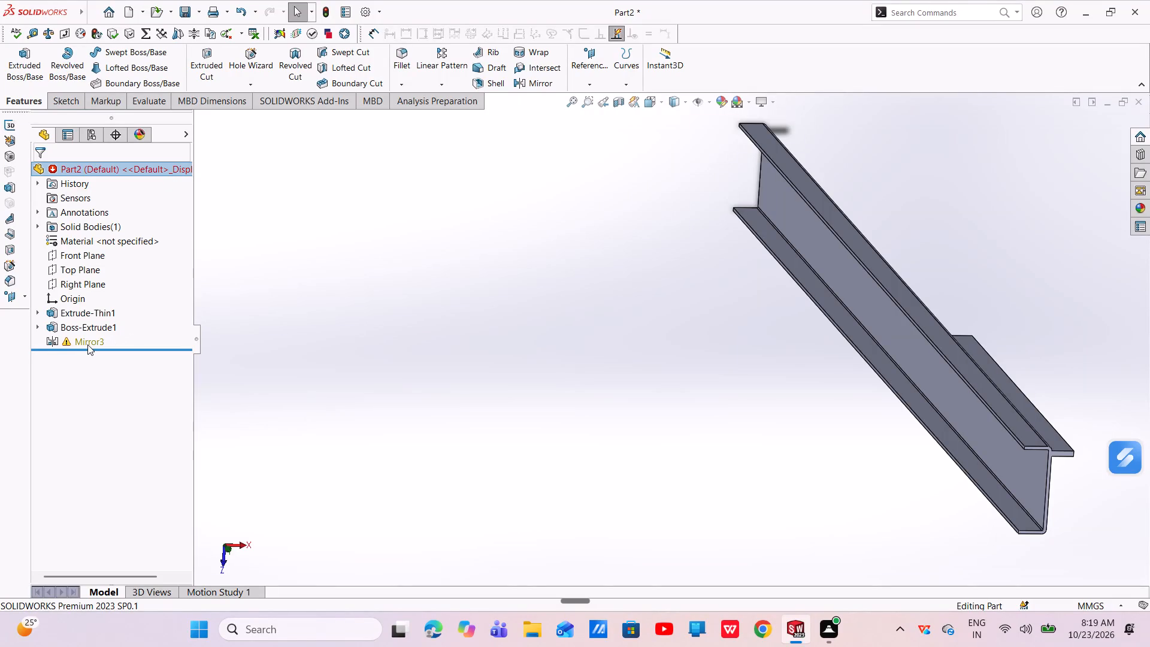
pyautogui.click(88, 337)
pyautogui.rightClick(88, 337)
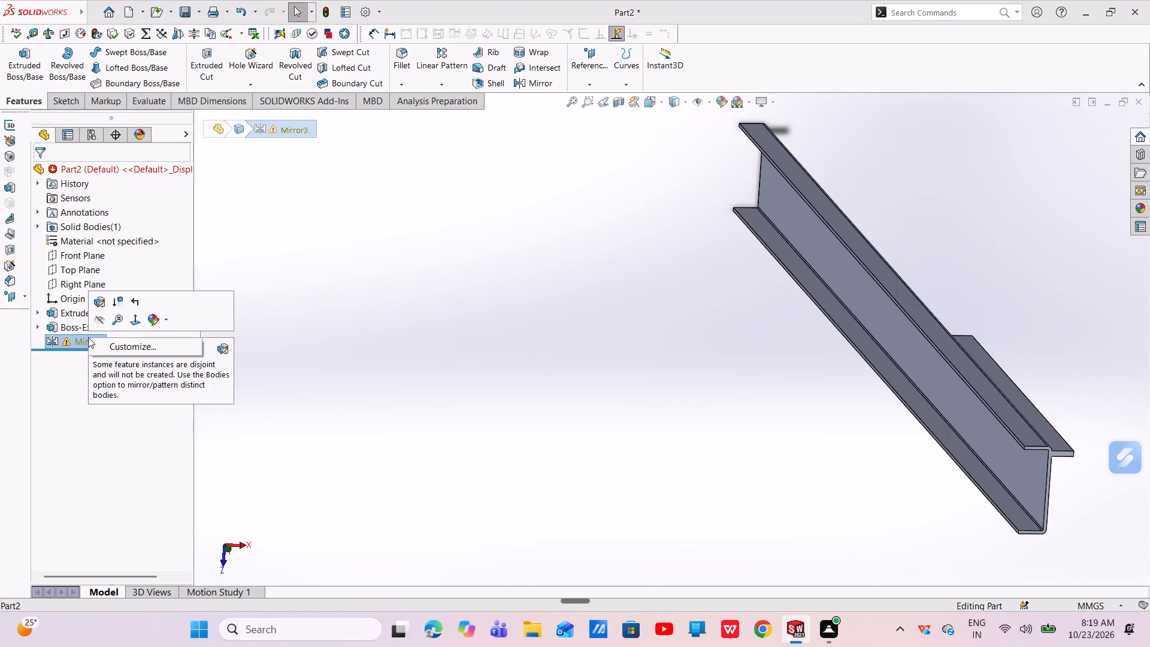
pyautogui.rightClick(80, 340)
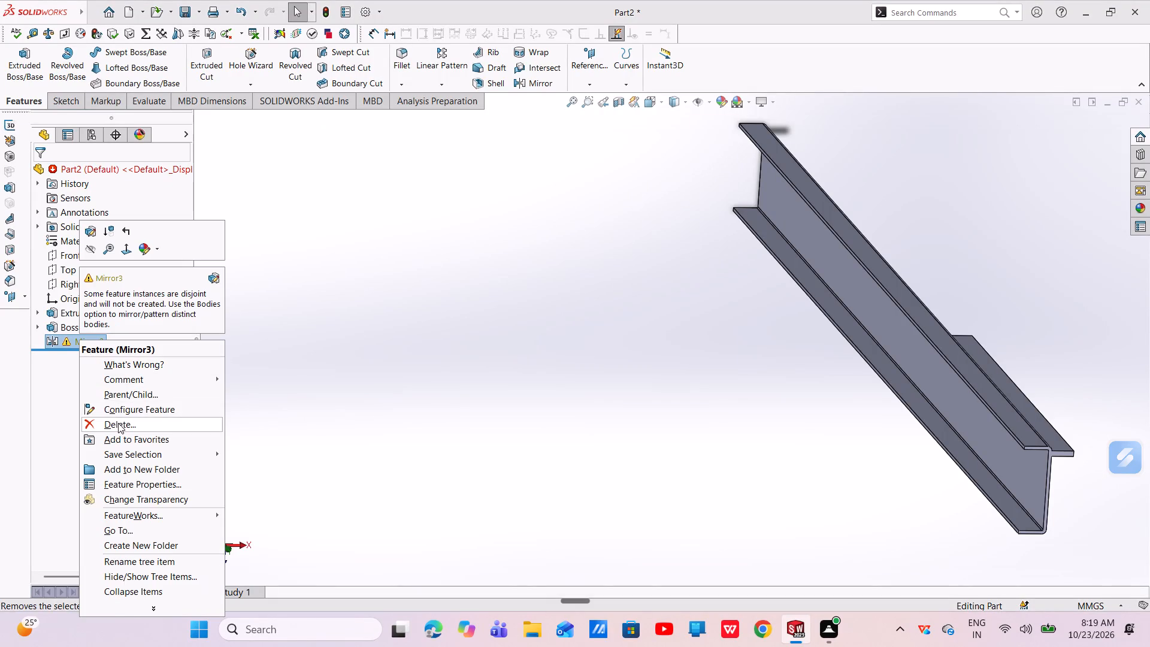
pyautogui.click(118, 423)
pyautogui.click(665, 231)
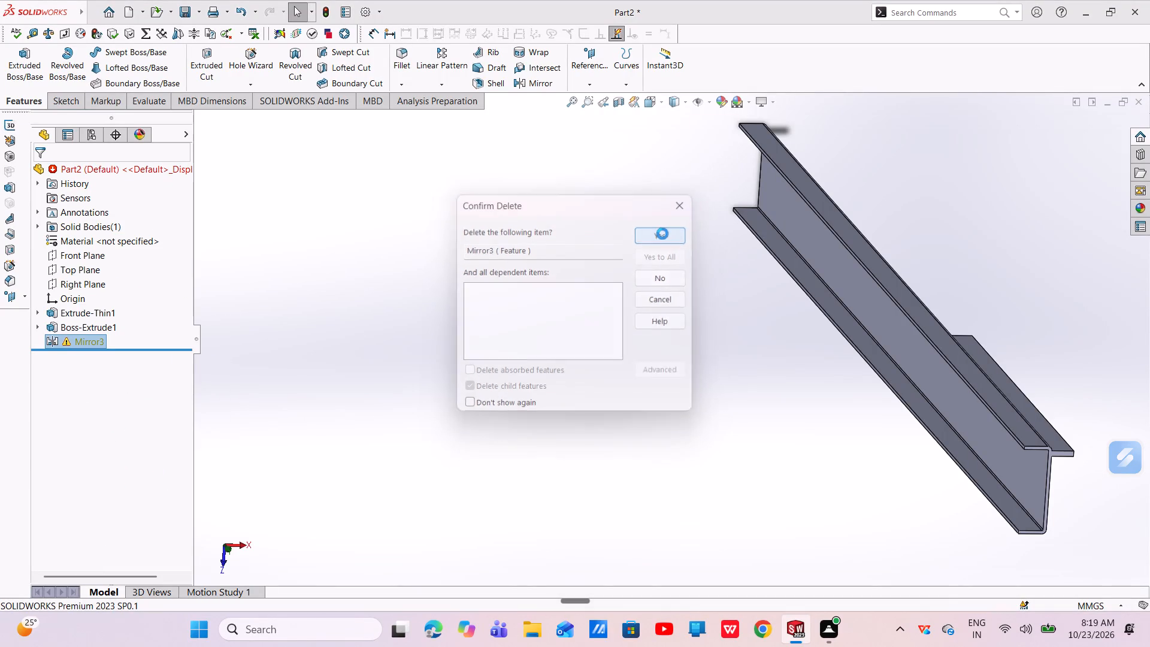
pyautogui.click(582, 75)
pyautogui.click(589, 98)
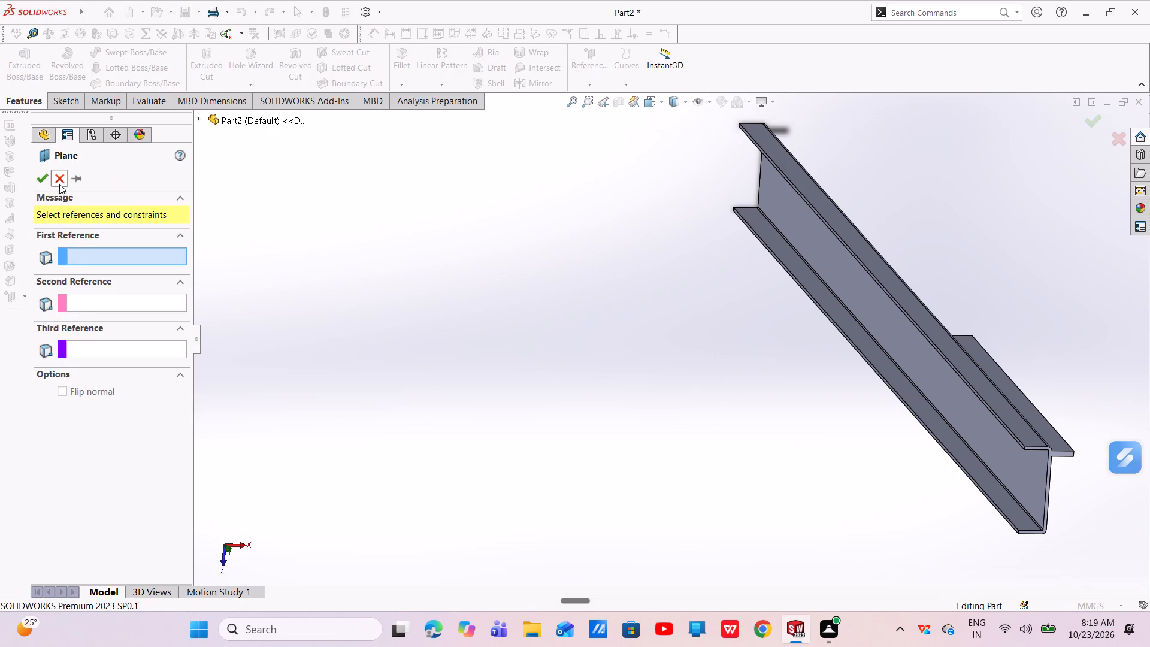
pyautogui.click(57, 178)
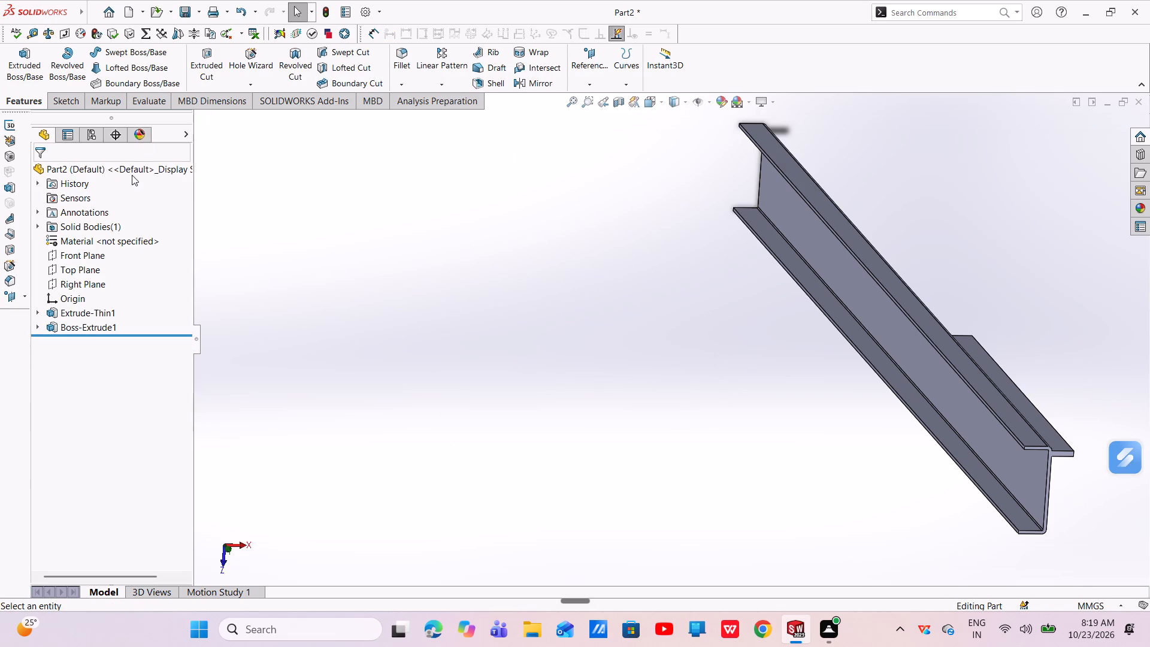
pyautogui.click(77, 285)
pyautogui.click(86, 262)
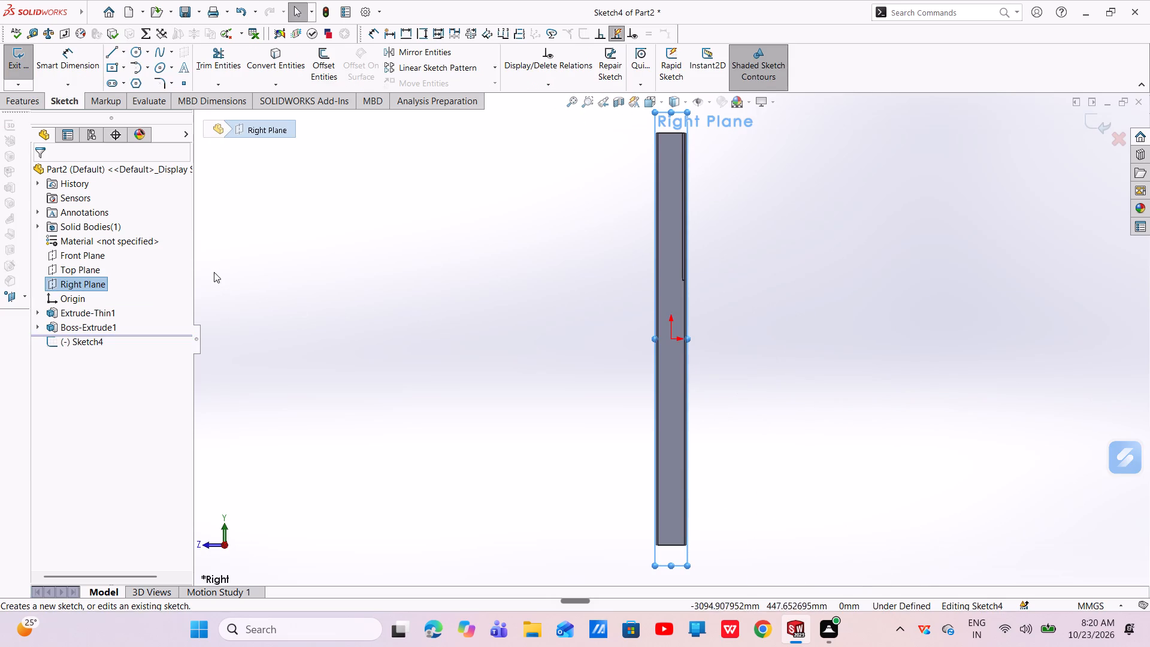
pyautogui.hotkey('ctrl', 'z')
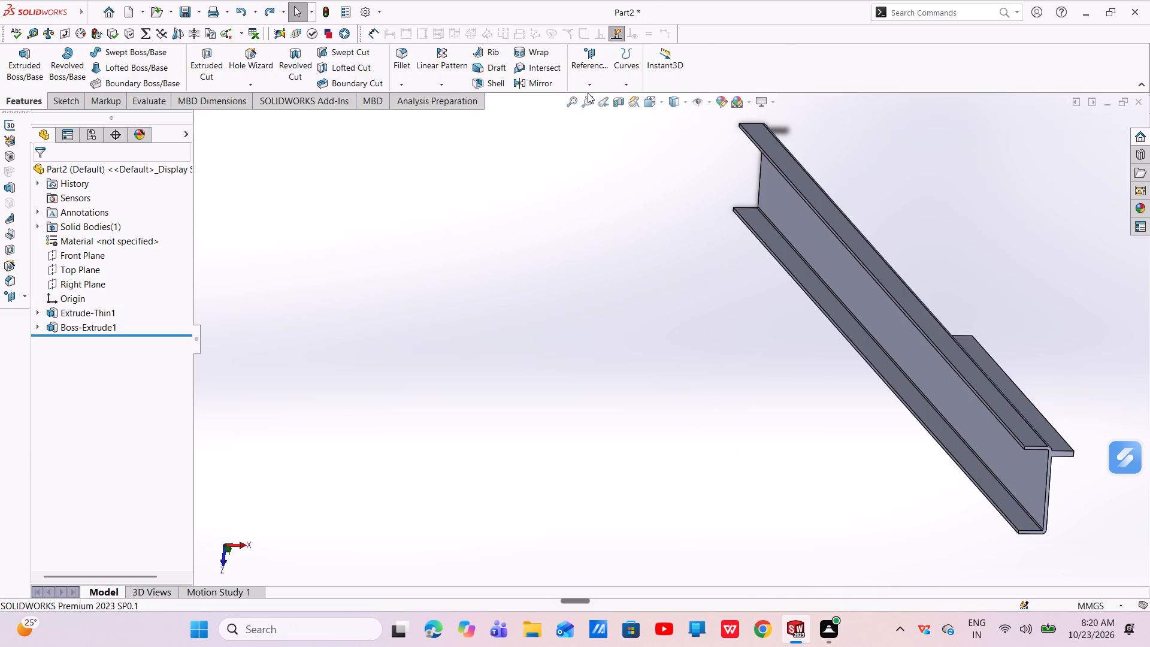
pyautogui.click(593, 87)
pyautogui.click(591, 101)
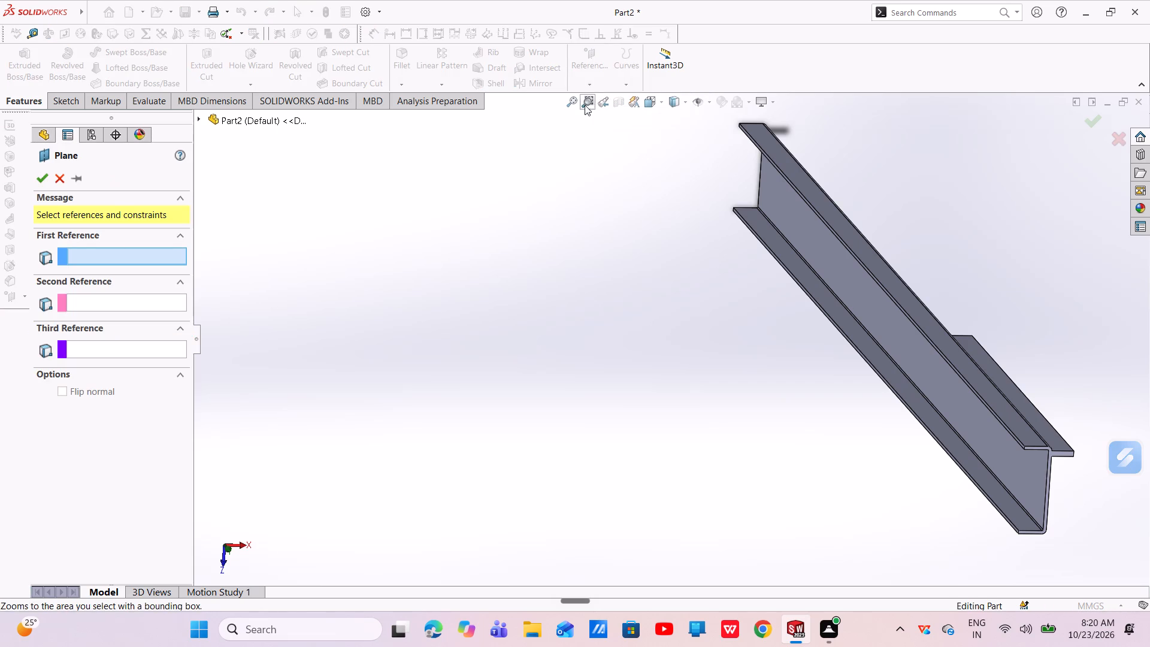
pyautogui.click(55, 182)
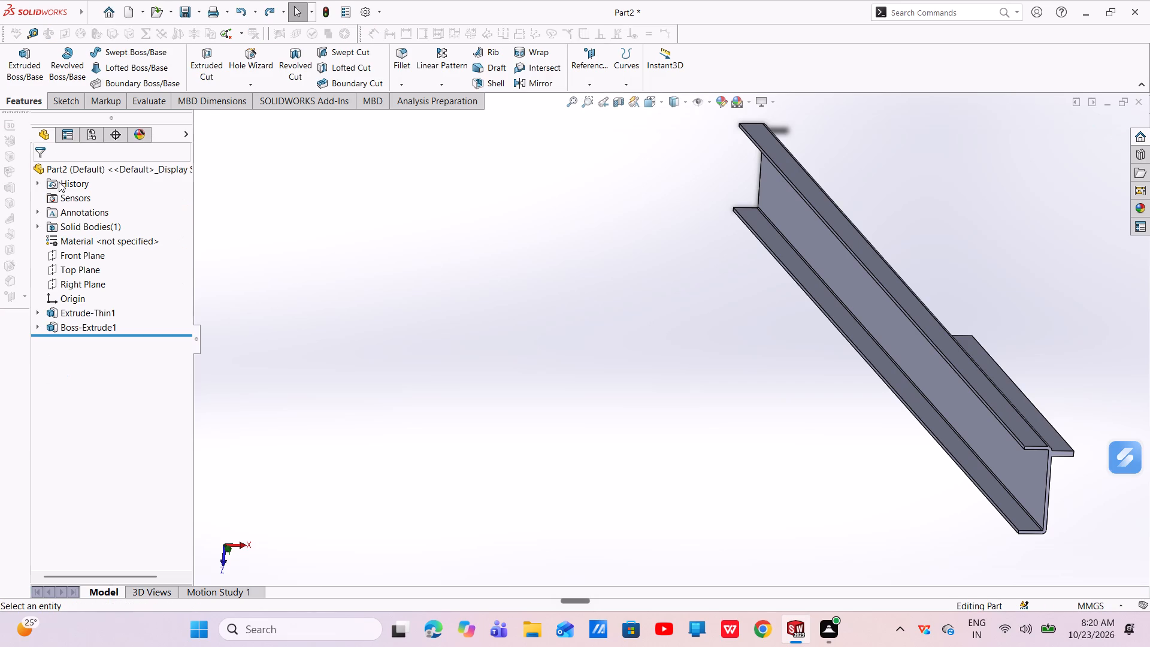
# Set up a new Mirror feature with the Right Plane as the mirror plane.
pyautogui.click(516, 87)
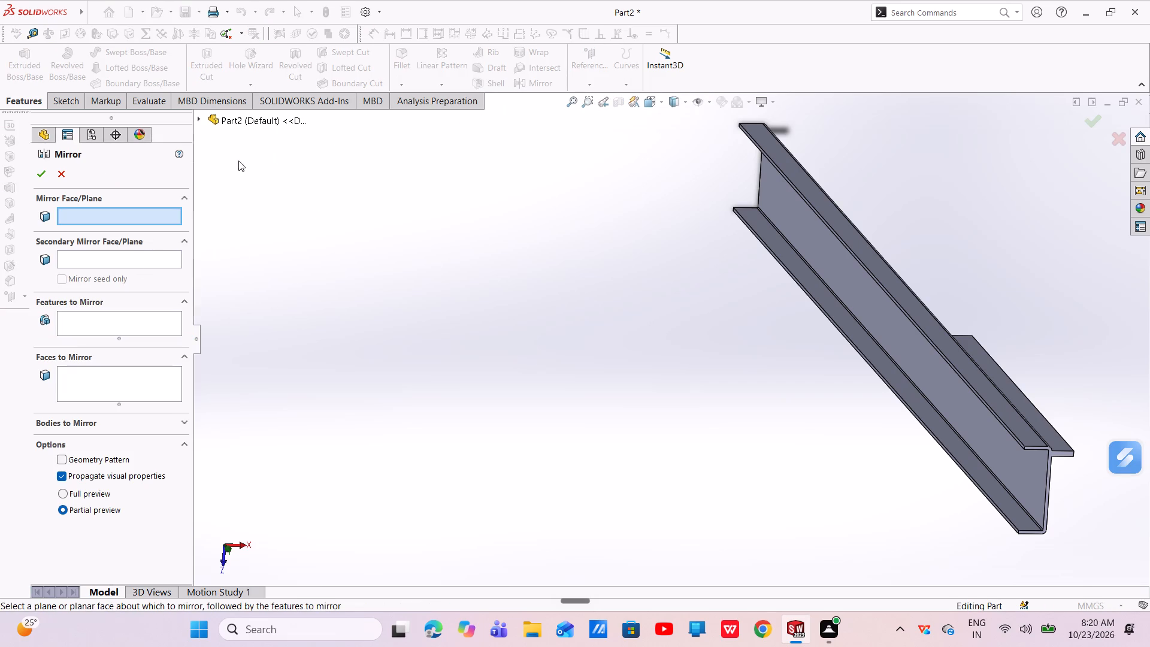
pyautogui.click(262, 119)
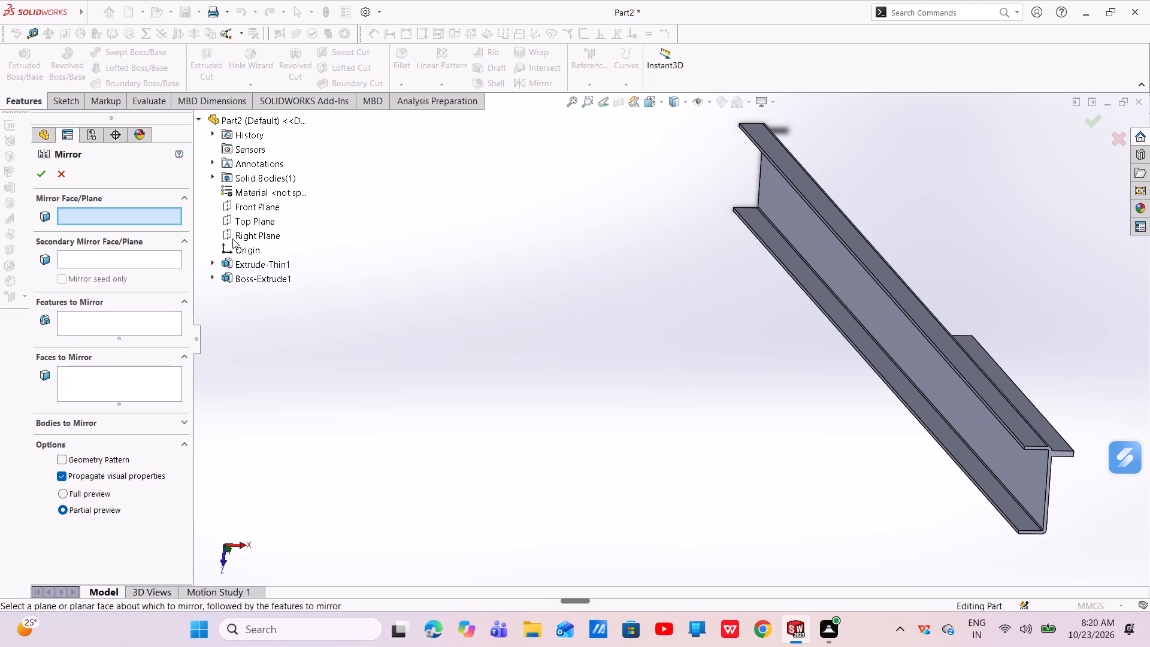
pyautogui.click(232, 238)
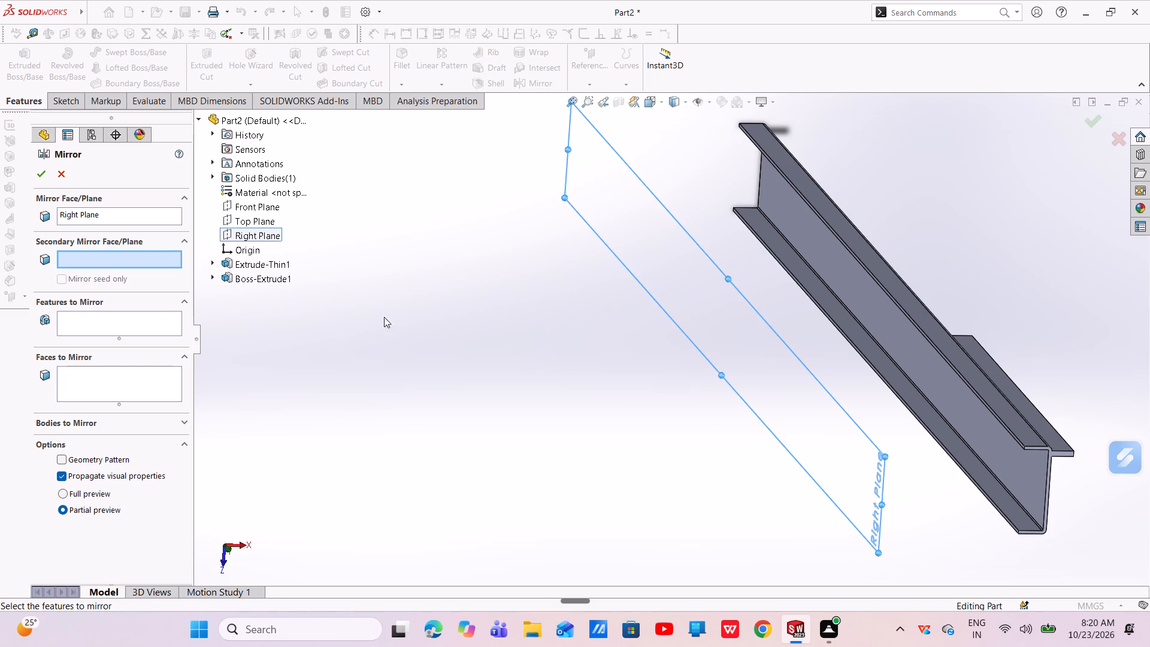
pyautogui.scroll(1, 397, 346)
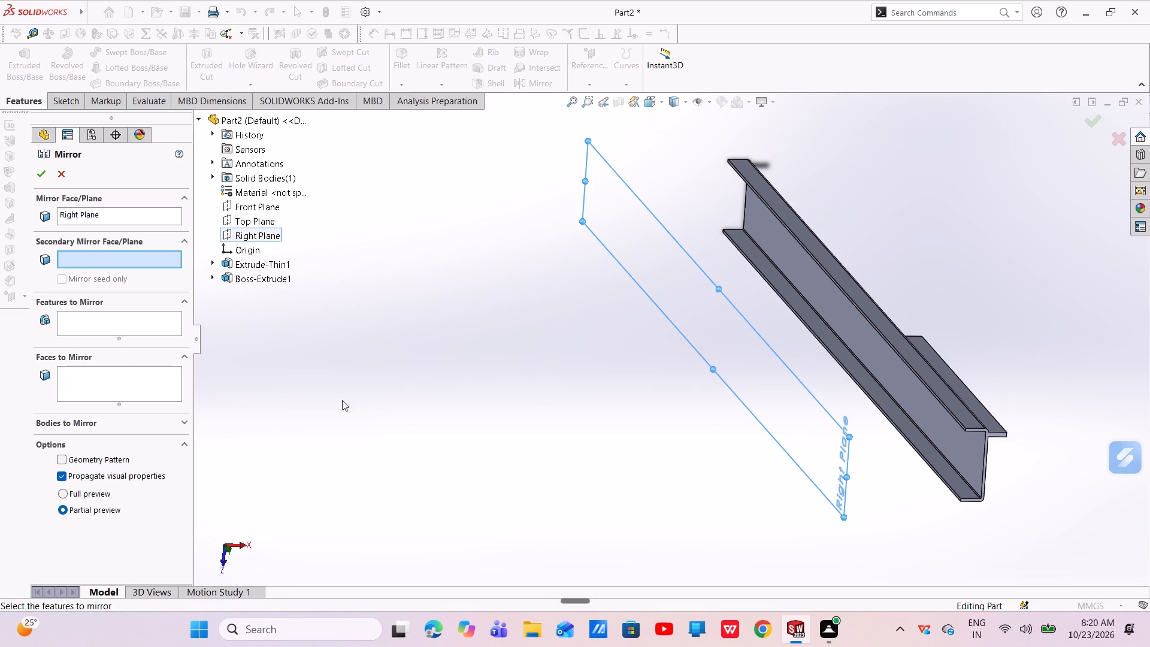
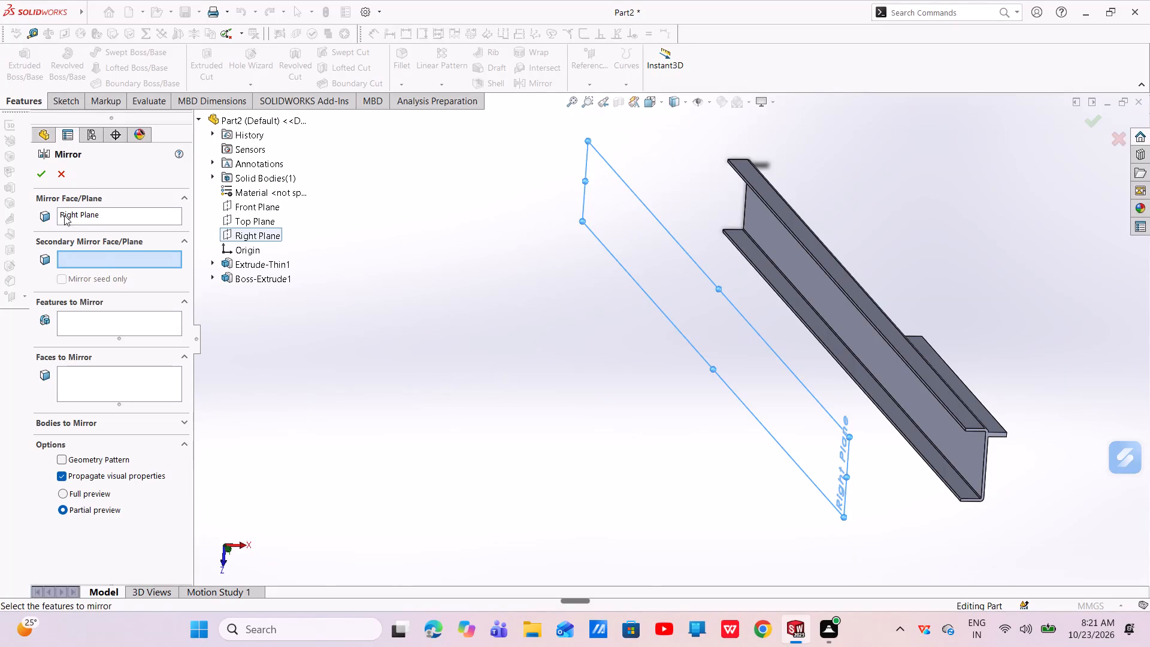
# Select the channel's inner web face and the inner faces of both flanges as faces to mirror.
pyautogui.click(95, 389)
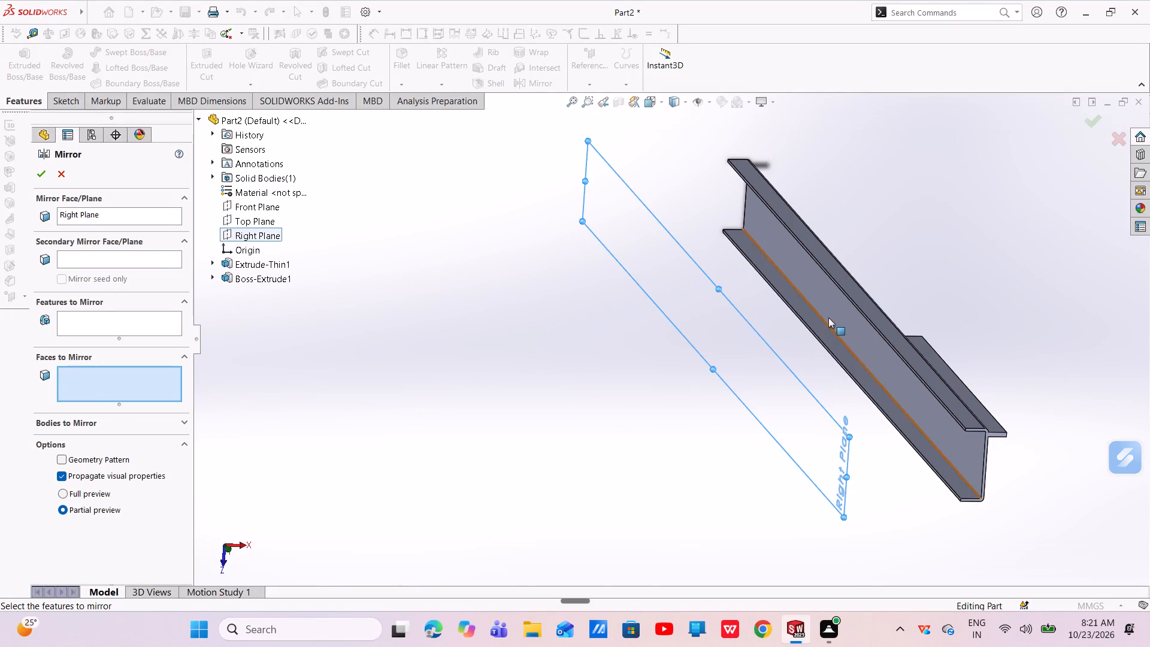
pyautogui.click(832, 306)
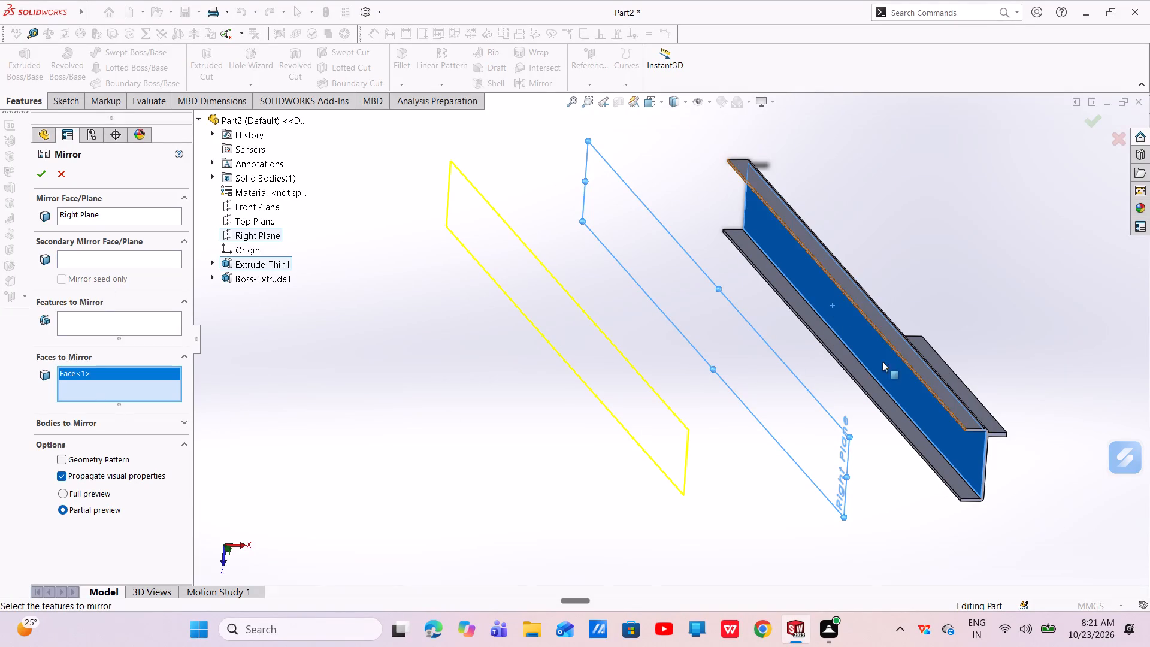
pyautogui.click(875, 390)
pyautogui.scroll(-3, 878, 341)
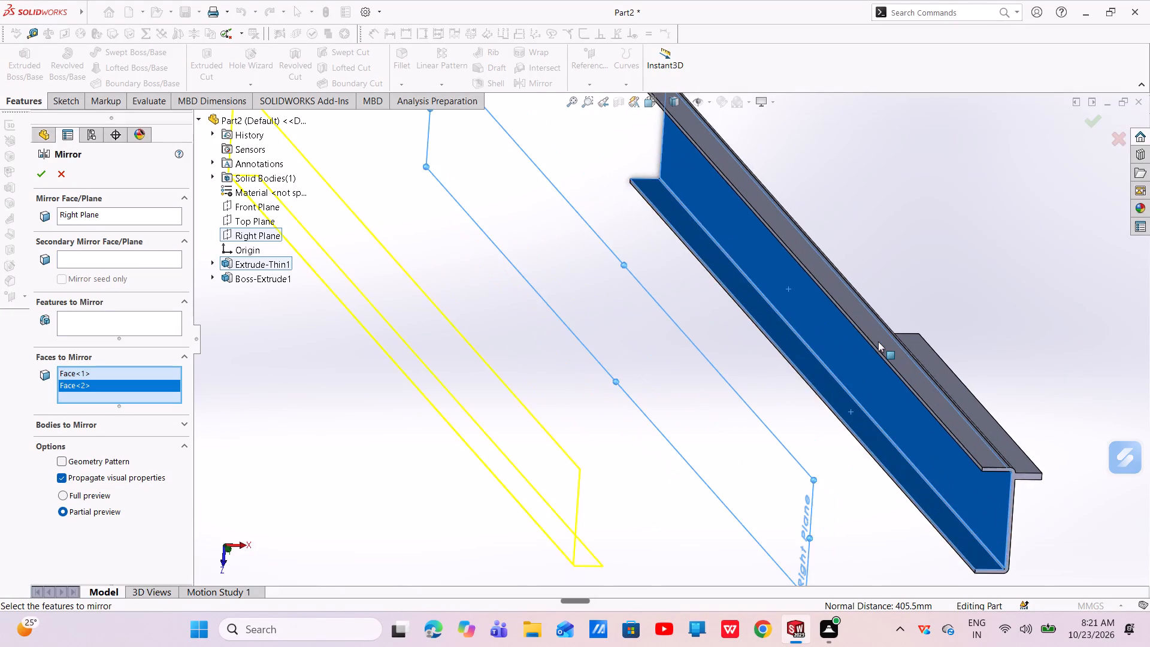
pyautogui.moveTo(878, 341); pyautogui.dragTo(881, 288, button='middle')
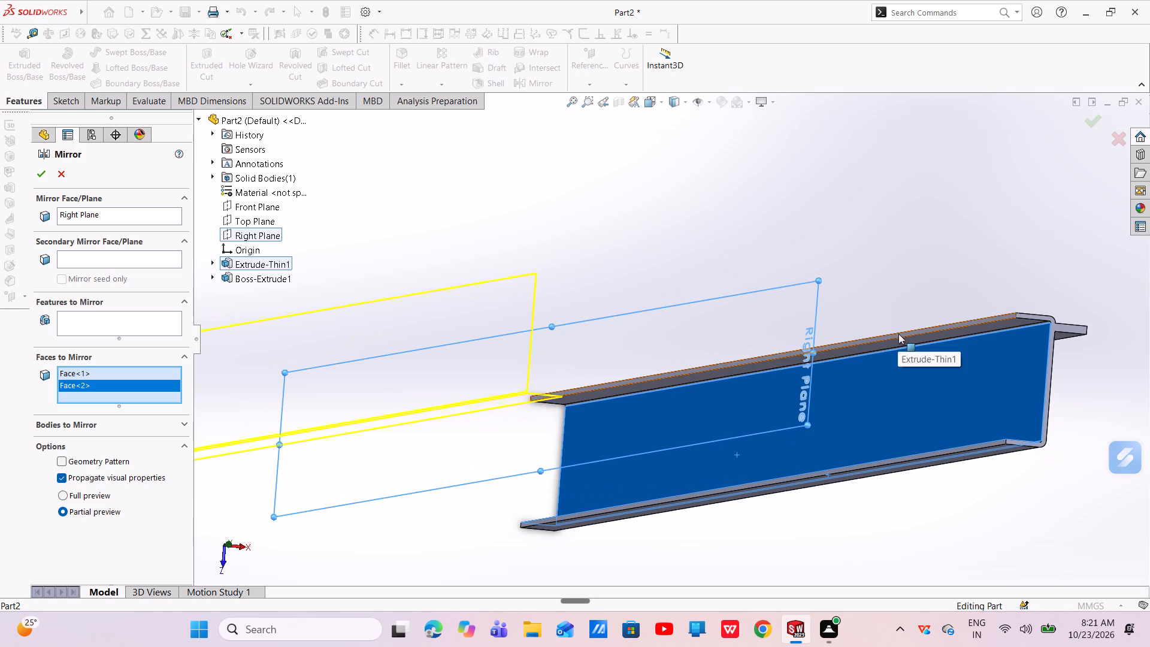
pyautogui.scroll(-5, 897, 340)
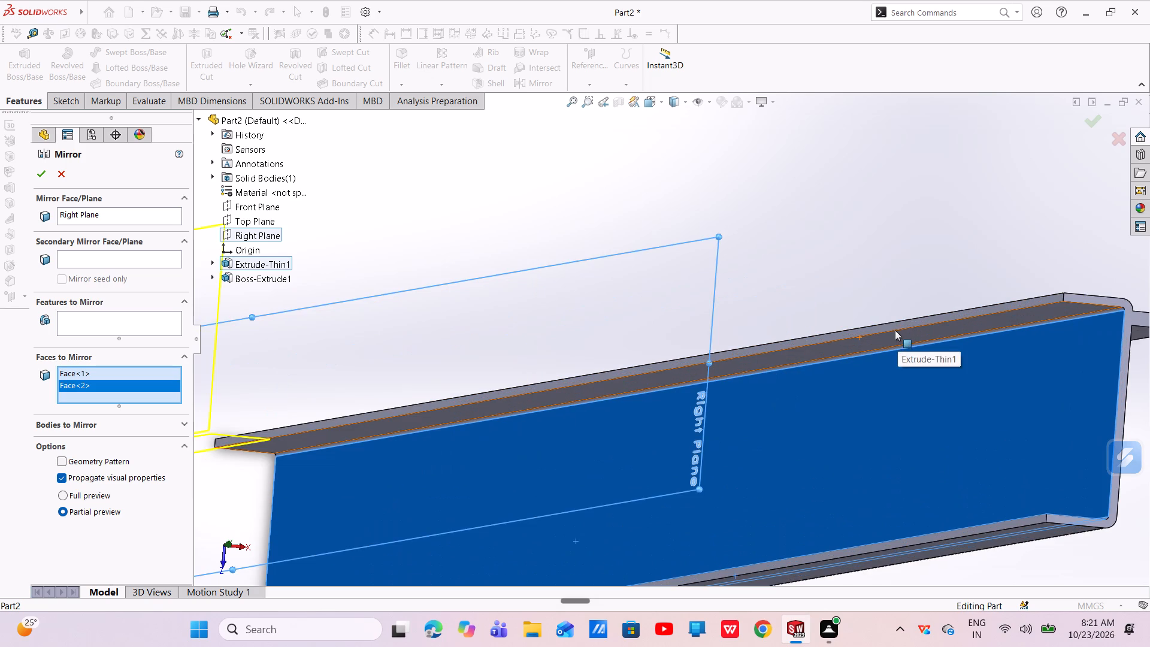
pyautogui.click(895, 330)
# Add the upper flange's outer face, upper outer bend, web's back face, and the bar's top and outer side faces to the mirror selection.
pyautogui.scroll(2, 890, 324)
pyautogui.moveTo(900, 320); pyautogui.dragTo(869, 421, button='middle')
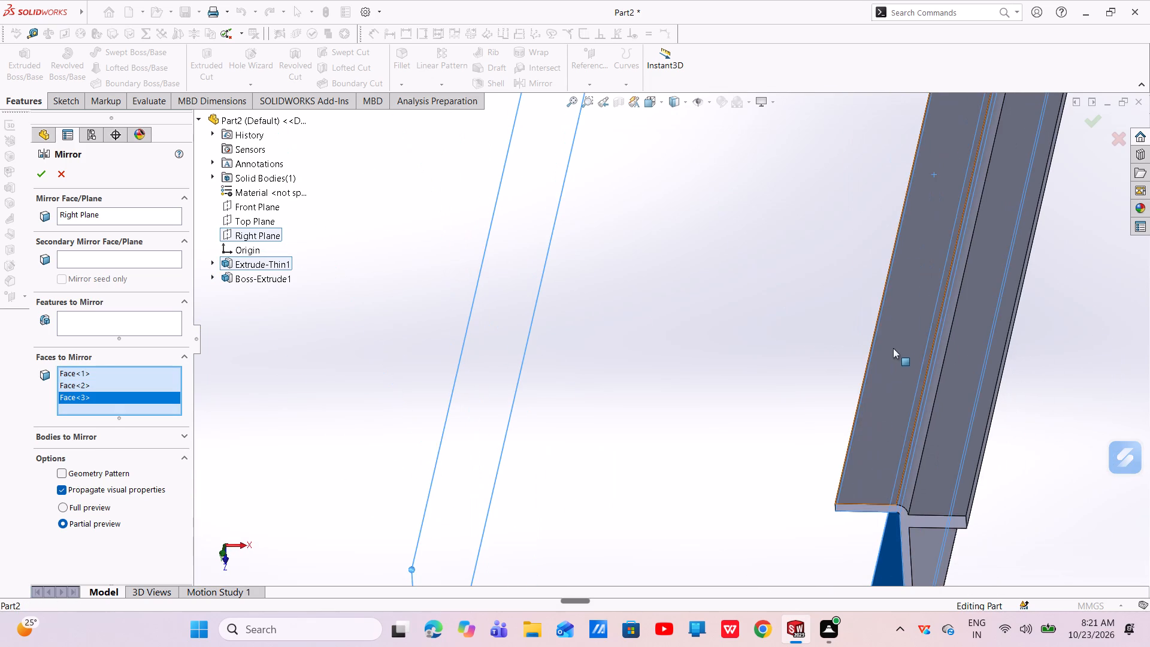
pyautogui.click(897, 341)
pyautogui.click(953, 353)
pyautogui.scroll(-2, 939, 334)
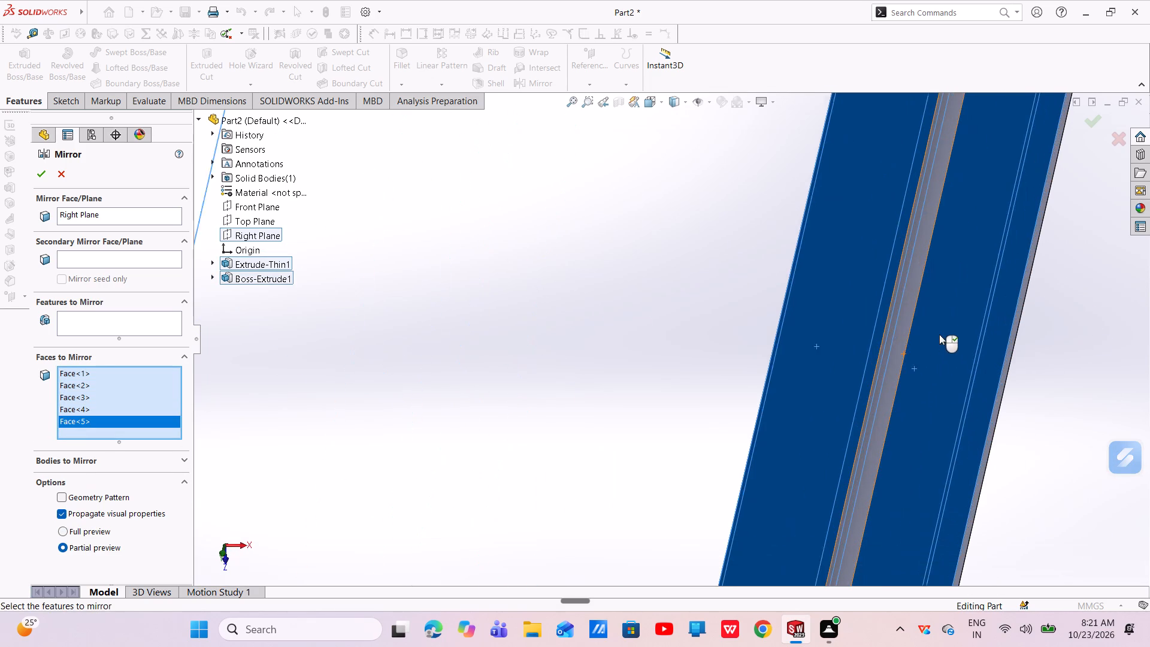
pyautogui.scroll(-2, 939, 334)
pyautogui.click(888, 300)
pyautogui.scroll(4, 892, 329)
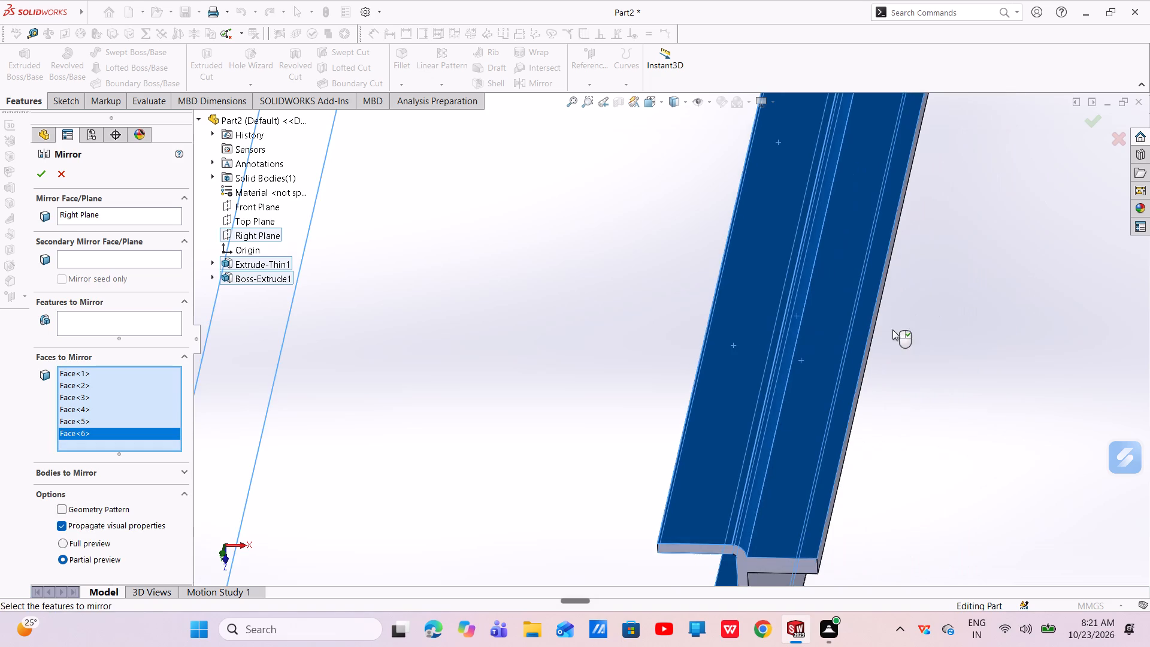
pyautogui.moveTo(900, 355); pyautogui.dragTo(867, 342, button='middle')
pyautogui.click(469, 185)
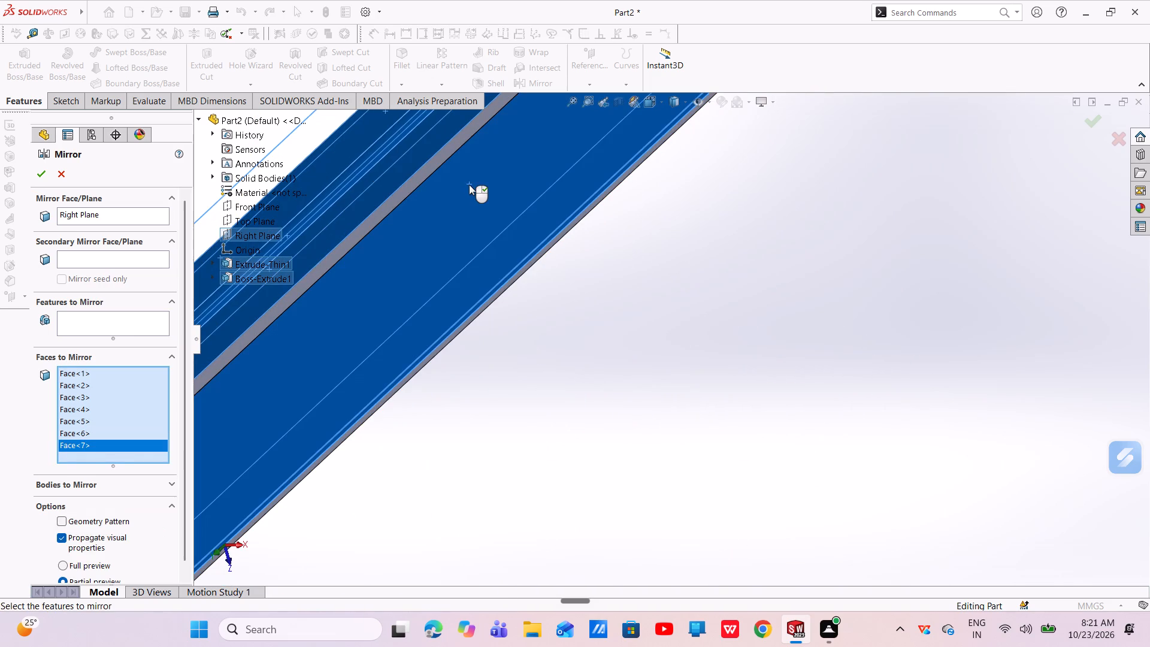
pyautogui.click(443, 156)
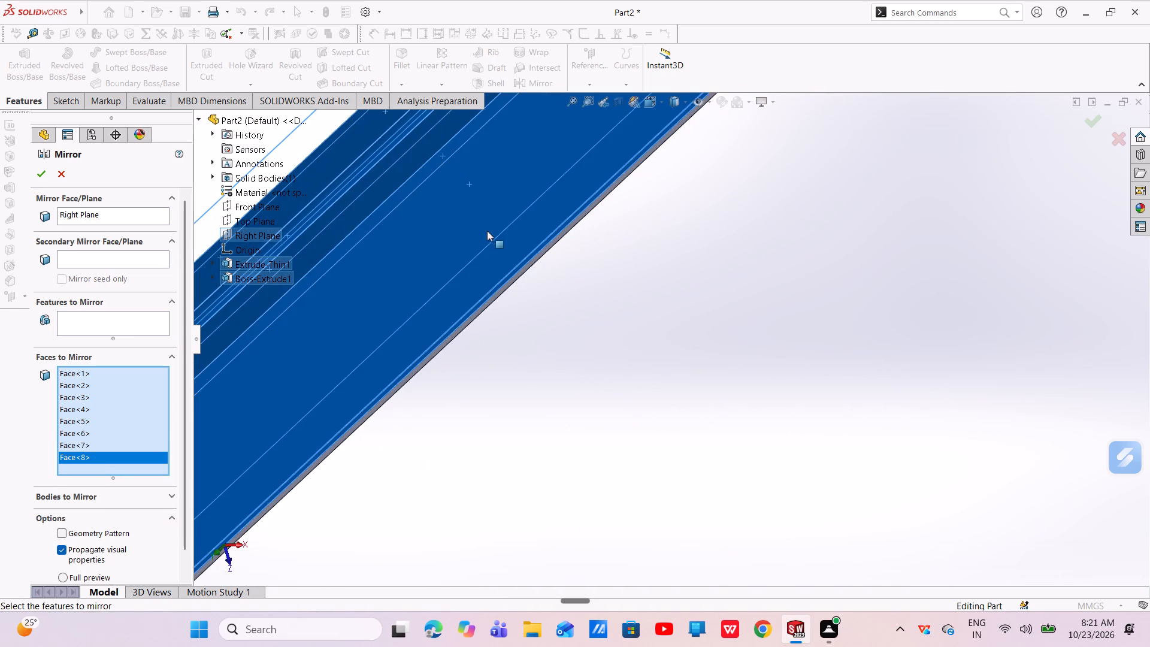
# Add the lower outer bend and the lower flange's outer face, and try to create the face mirror.
pyautogui.scroll(3, 487, 231)
pyautogui.moveTo(547, 279); pyautogui.dragTo(559, 188, button='middle')
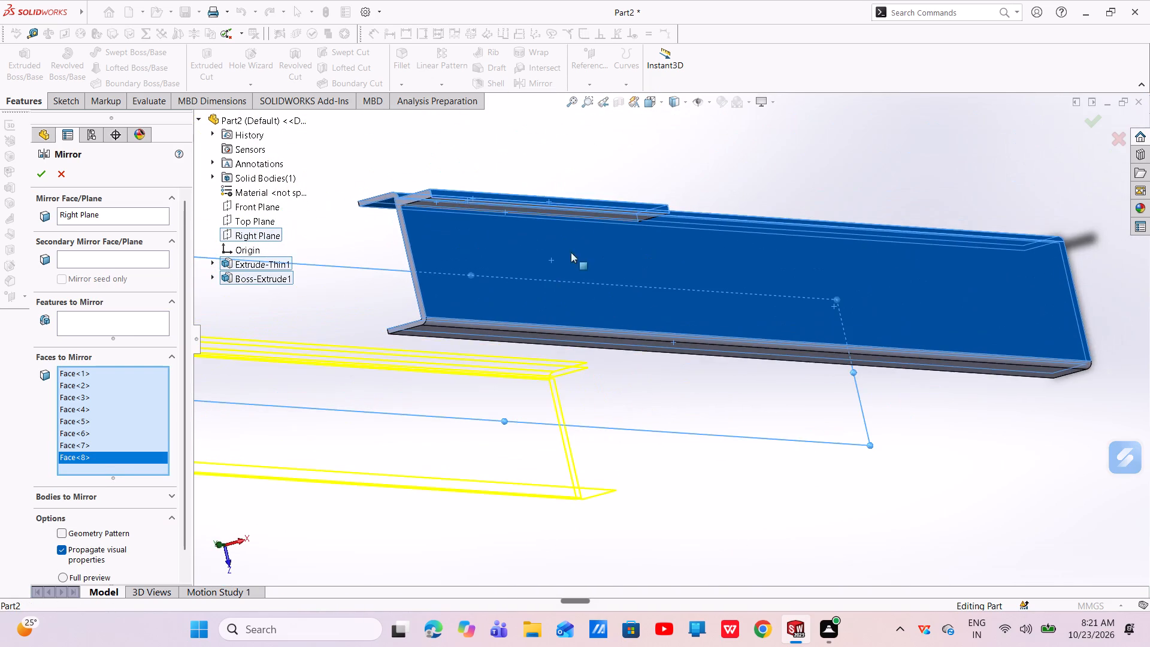
pyautogui.scroll(-5, 558, 287)
pyautogui.click(528, 403)
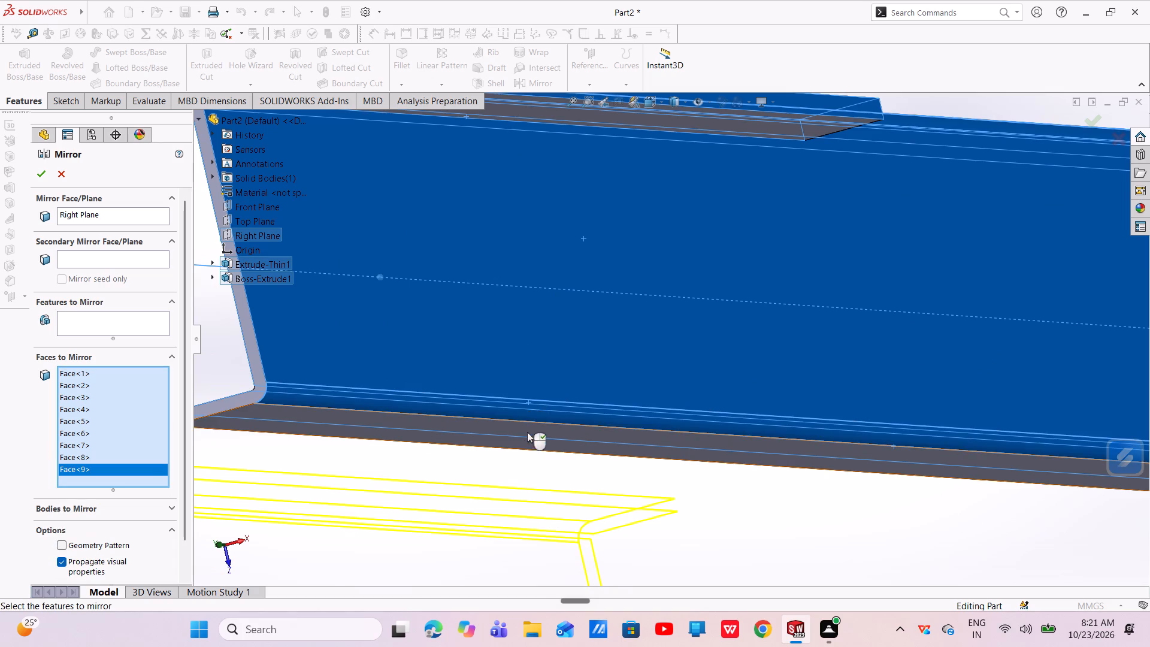
pyautogui.scroll(-3, 524, 440)
pyautogui.moveTo(525, 433); pyautogui.dragTo(550, 378, button='middle')
pyautogui.click(580, 339)
pyautogui.scroll(4, 580, 339)
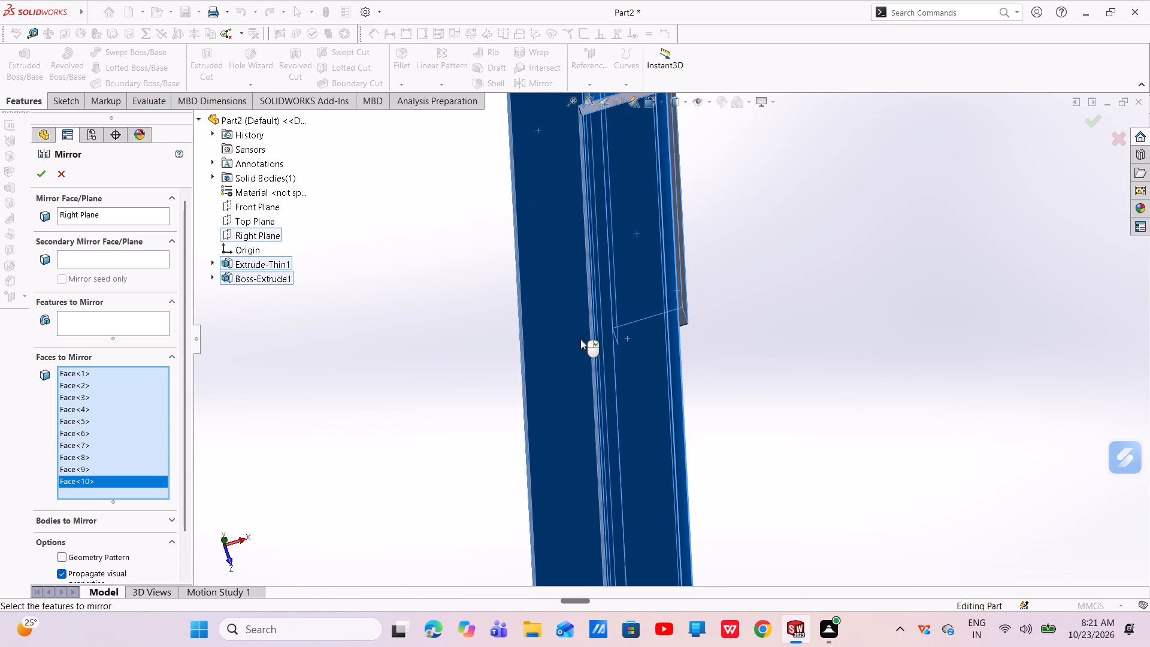
pyautogui.scroll(4, 588, 352)
pyautogui.moveTo(589, 352); pyautogui.dragTo(606, 411, button='middle')
pyautogui.scroll(1, 632, 409)
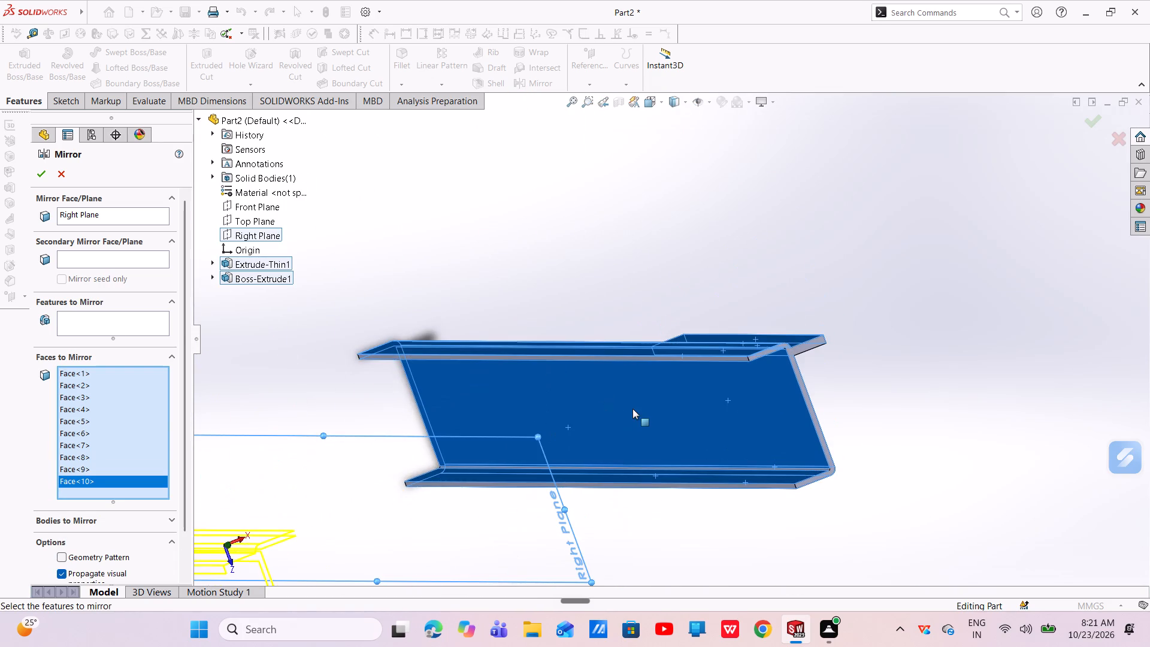
pyautogui.scroll(2, 632, 409)
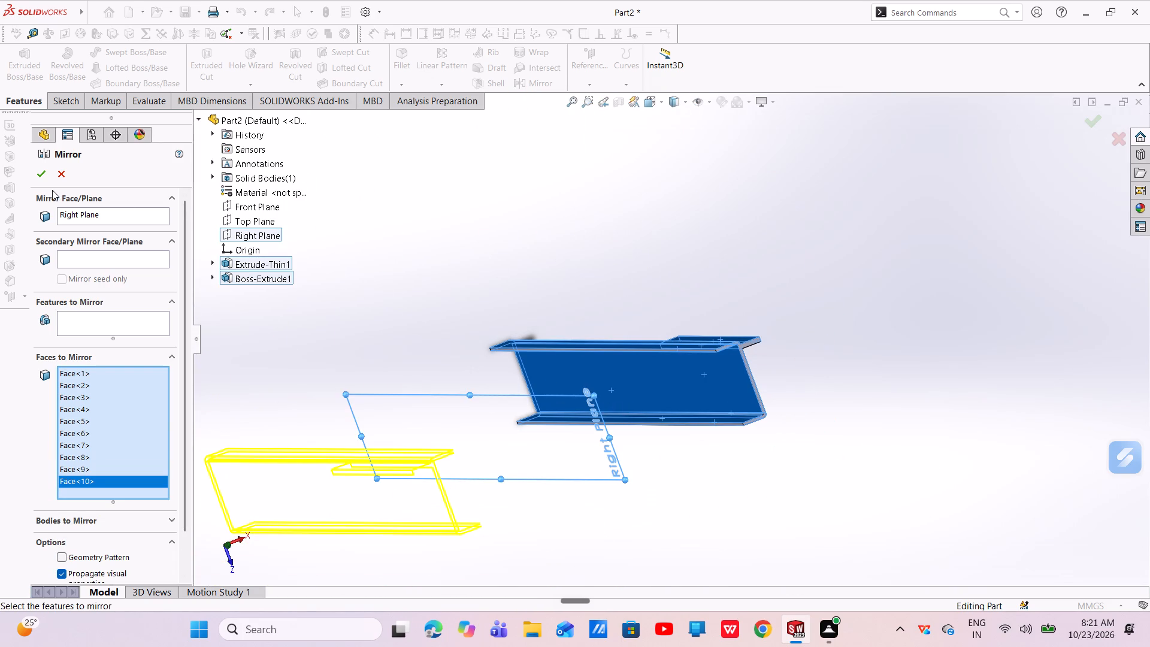
pyautogui.click(38, 174)
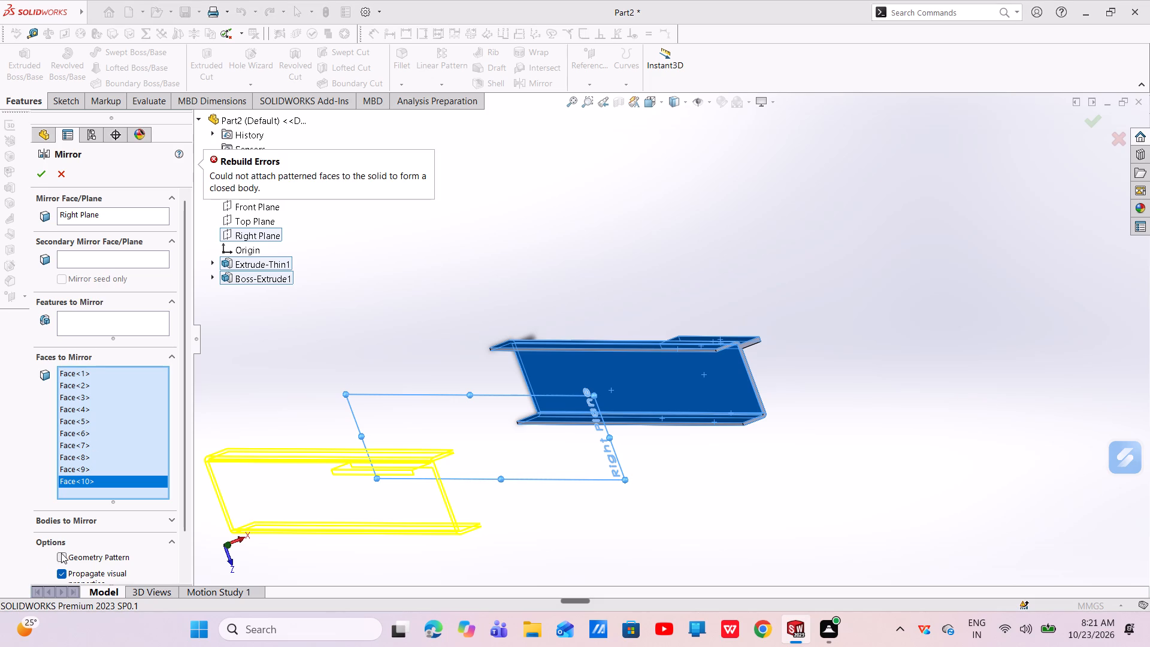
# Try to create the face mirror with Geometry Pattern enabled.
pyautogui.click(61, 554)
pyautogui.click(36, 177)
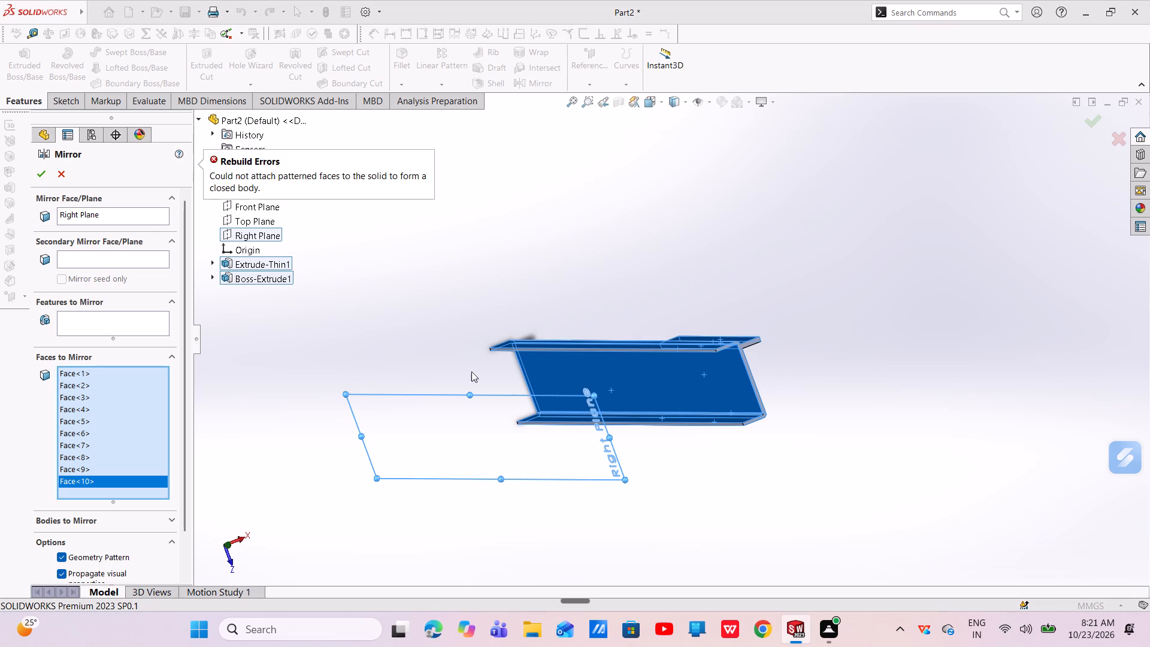
# Add the front end face of the channel and bar to the faces to mirror, and retry the mirror.
pyautogui.scroll(-2, 535, 400)
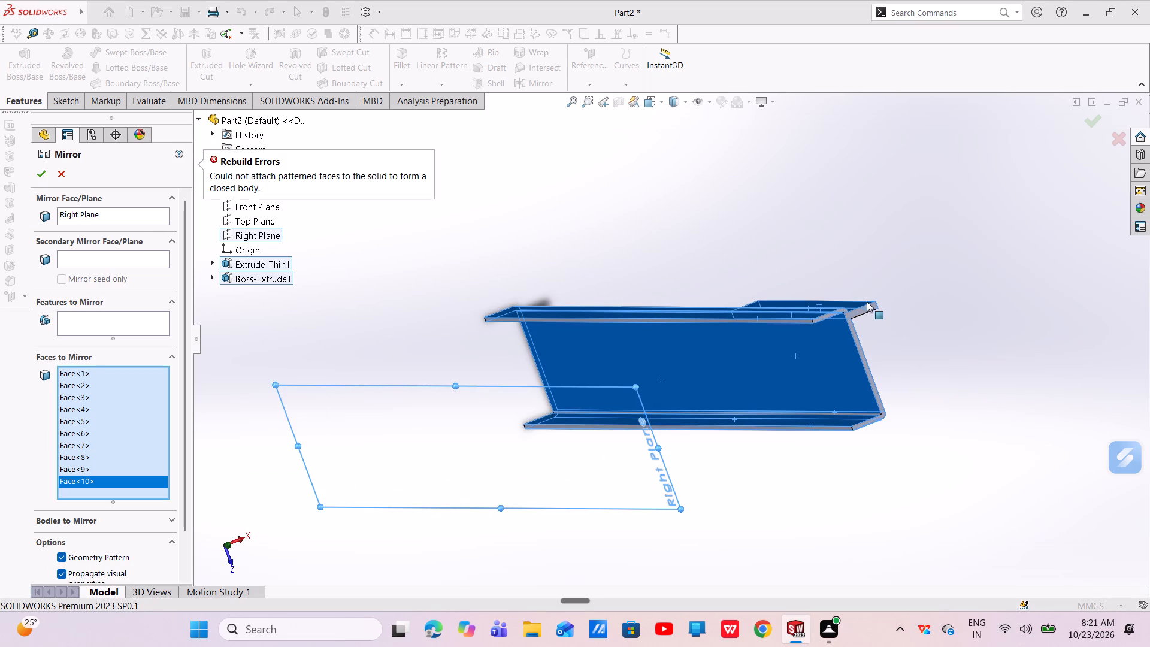
pyautogui.click(868, 304)
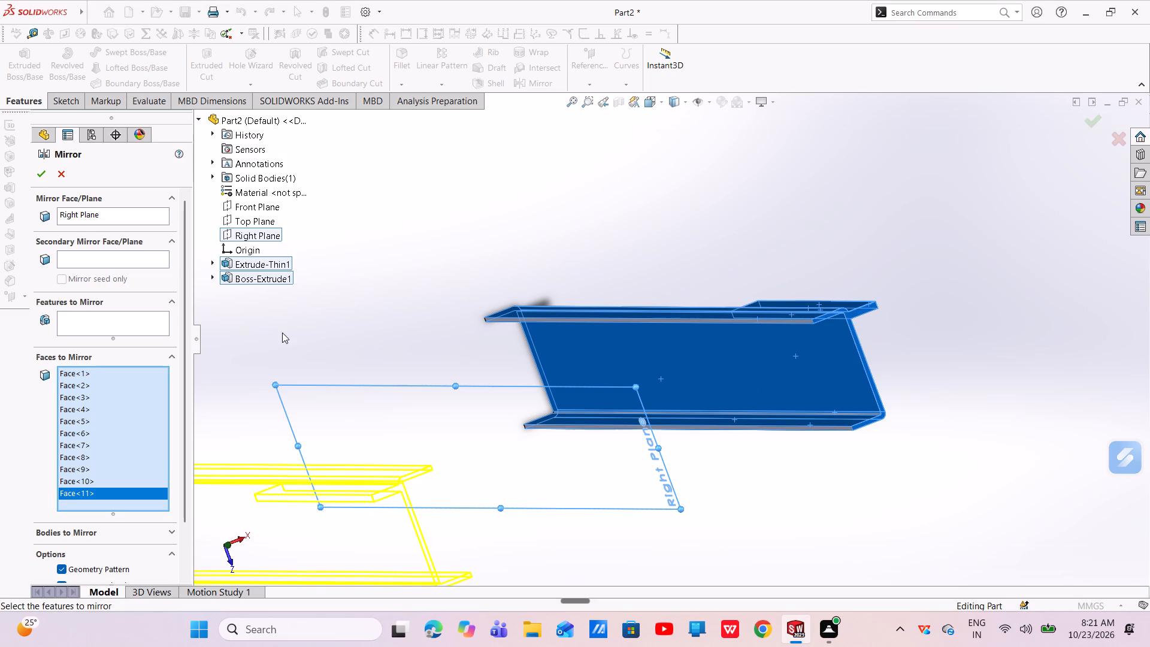
pyautogui.click(37, 175)
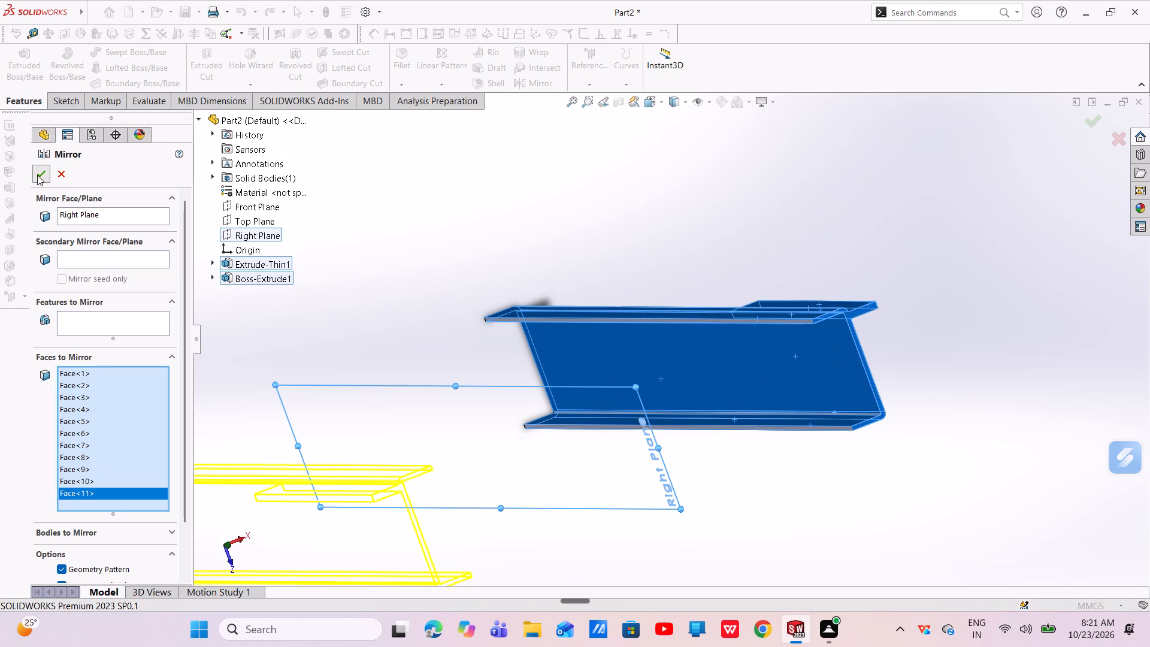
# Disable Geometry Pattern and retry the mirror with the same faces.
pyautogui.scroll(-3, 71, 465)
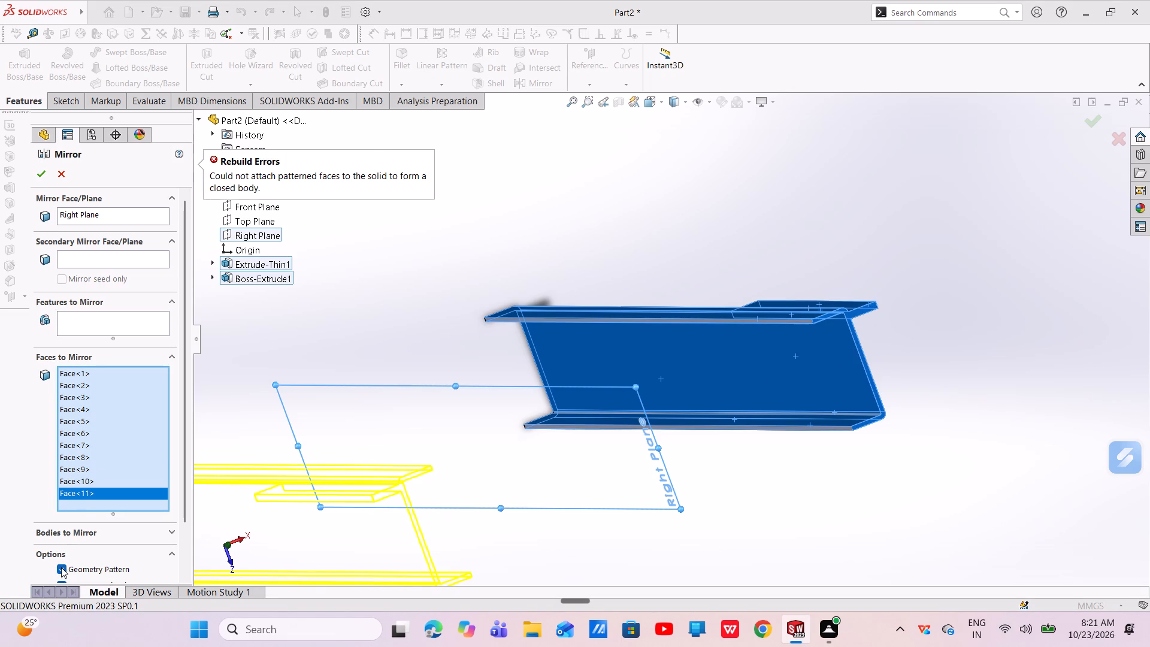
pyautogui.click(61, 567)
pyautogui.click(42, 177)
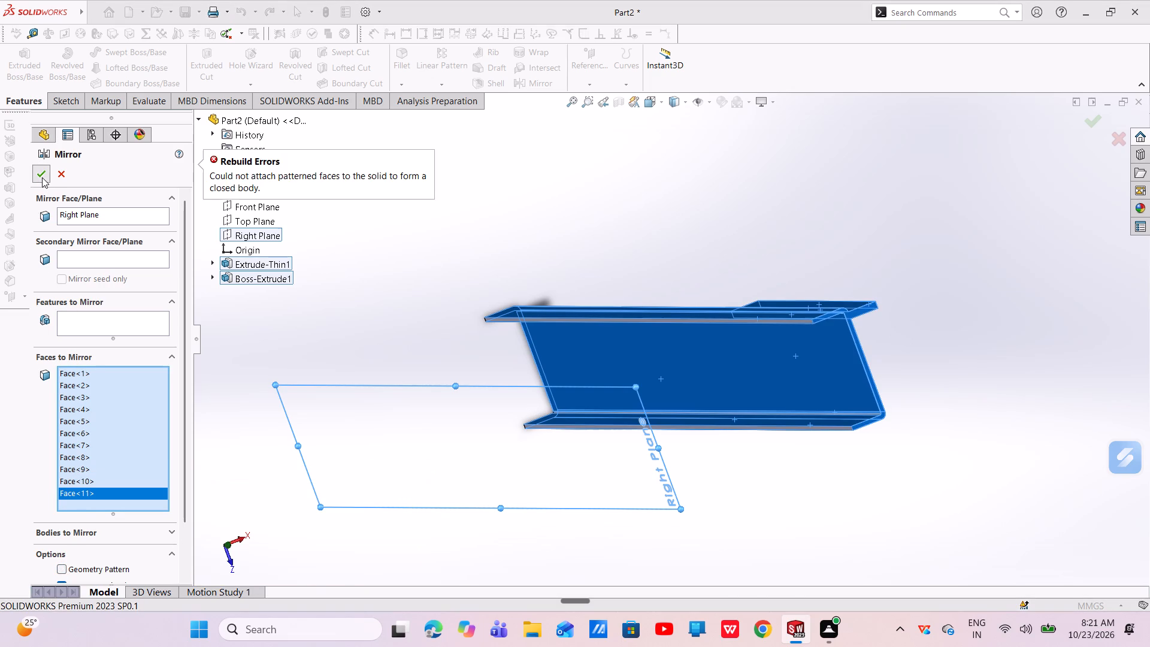
# Add the narrow edge faces of both flanges and the lower inner bend to the selection, and retry the mirror.
pyautogui.scroll(-3, 669, 373)
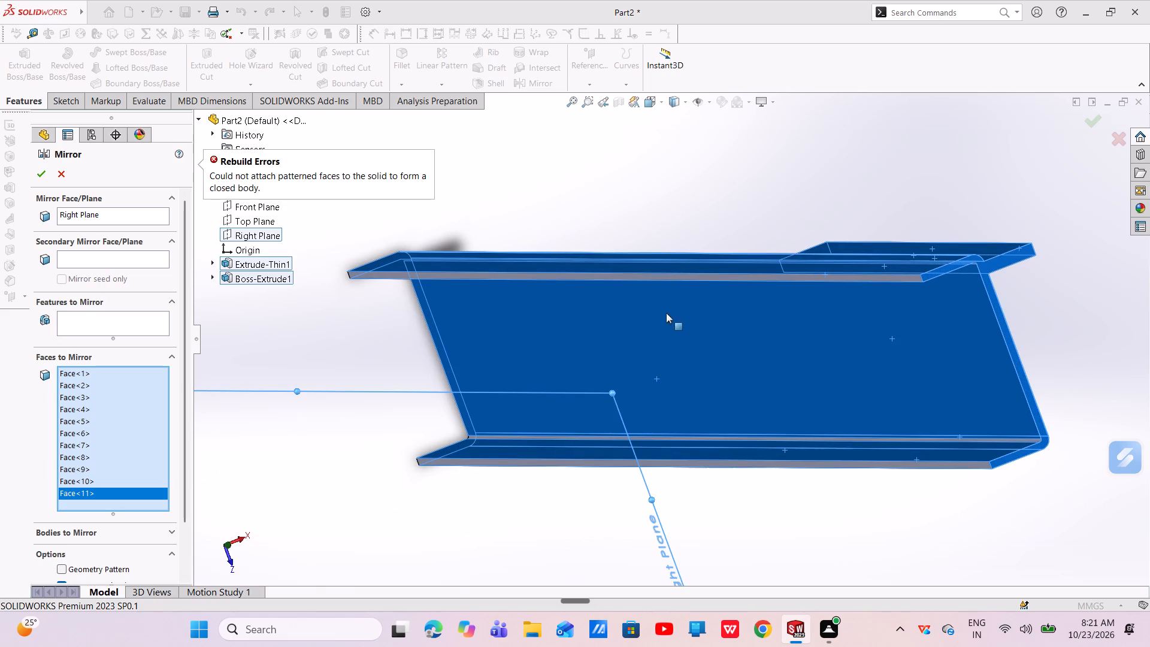
pyautogui.click(650, 275)
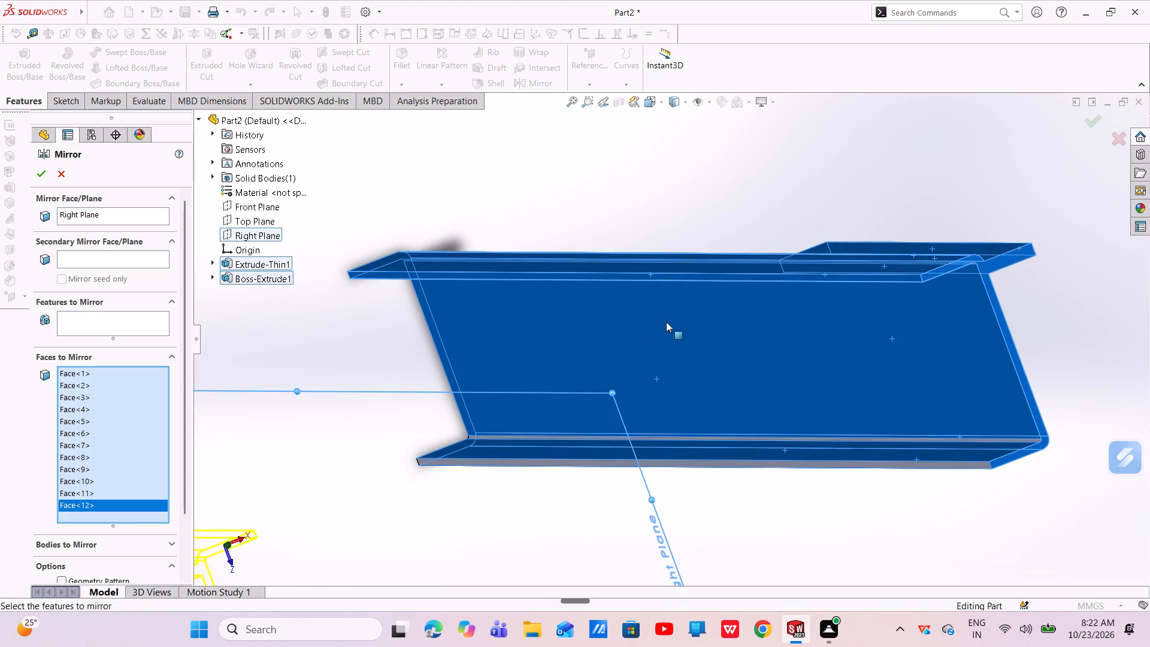
pyautogui.click(693, 464)
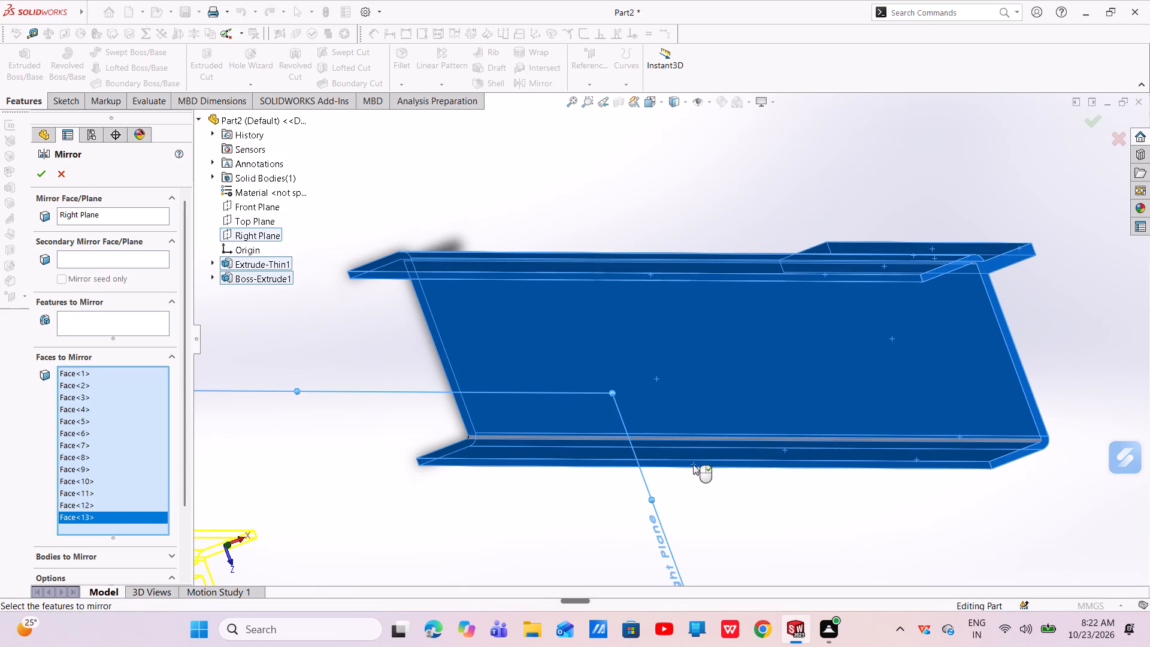
pyautogui.scroll(-5, 685, 424)
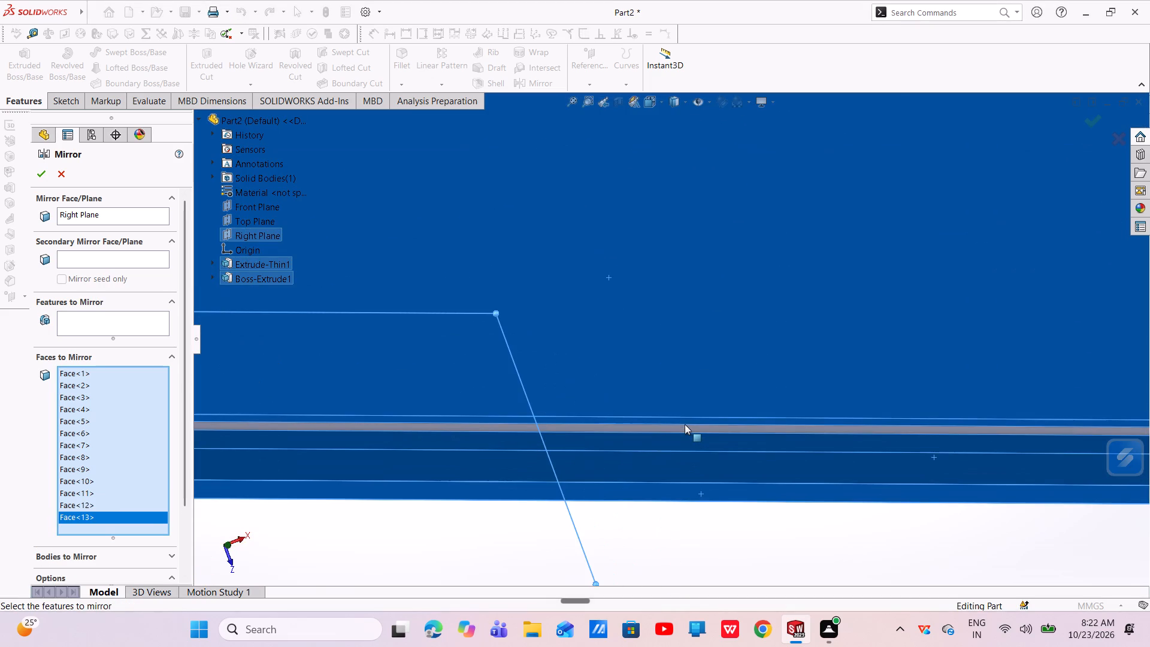
pyautogui.click(685, 428)
pyautogui.scroll(7, 682, 430)
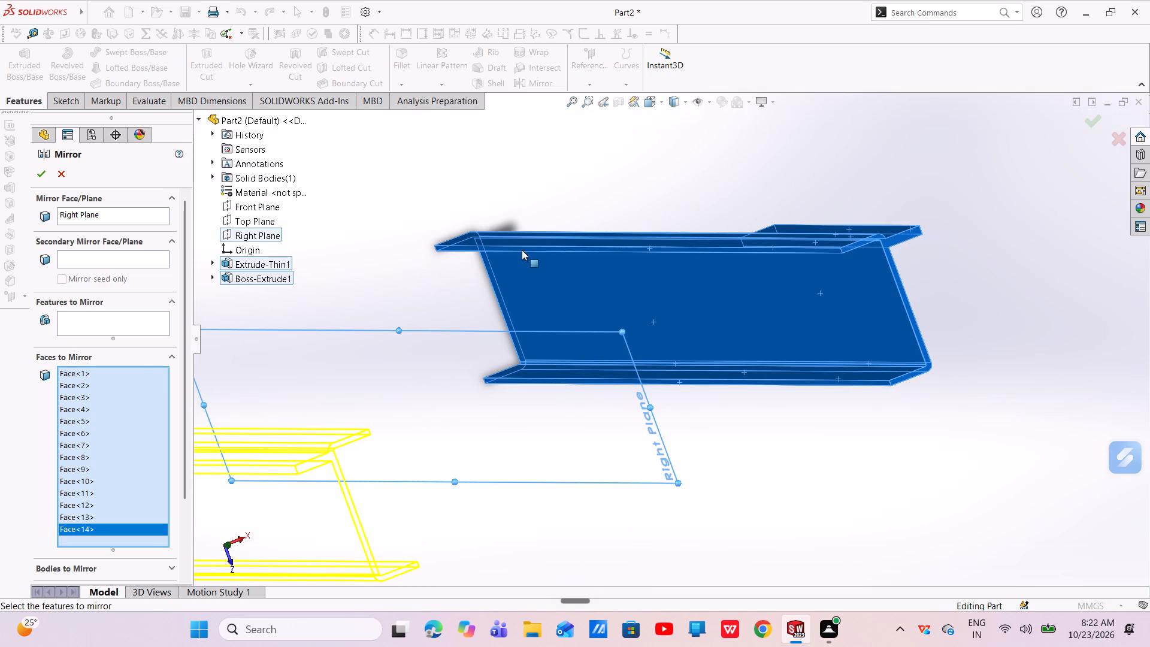
pyautogui.scroll(3, 559, 335)
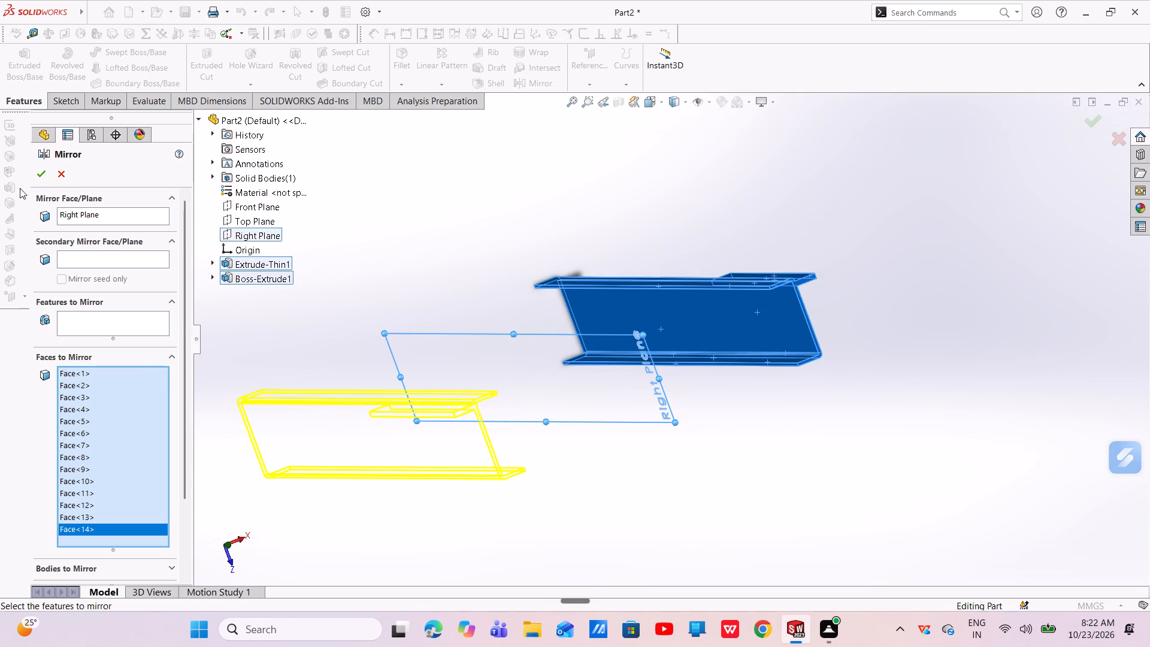
pyautogui.click(35, 177)
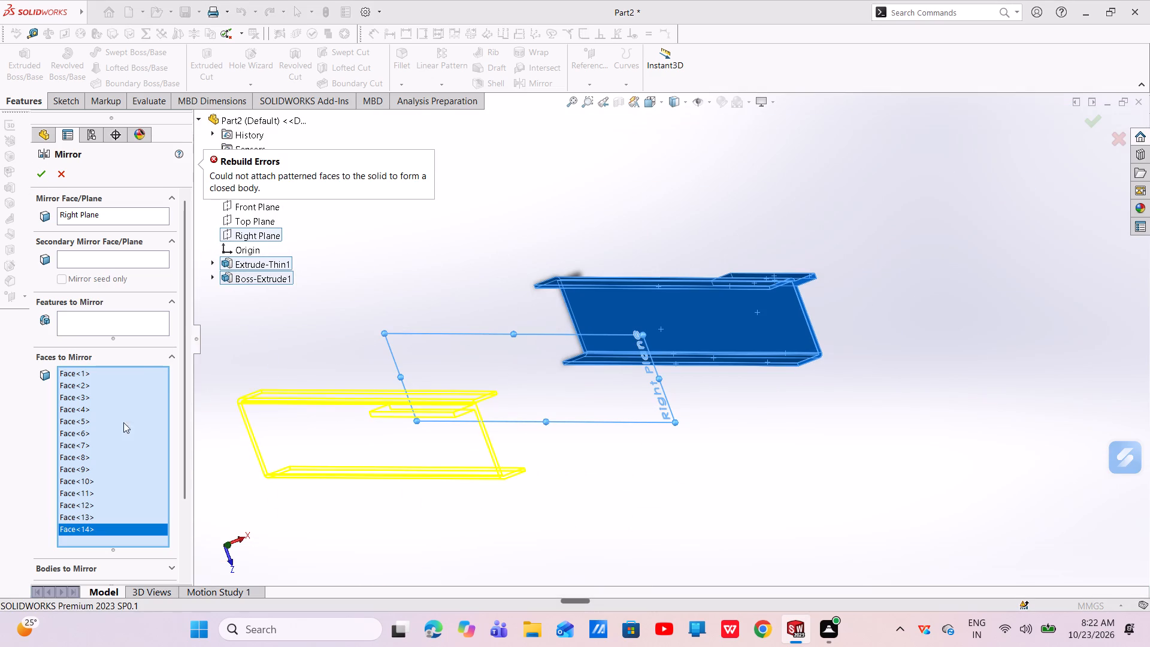
# Enable Geometry Pattern and try to mirror the 14 selected faces about the Right Plane.
pyautogui.moveTo(184, 391); pyautogui.dragTo(175, 479)
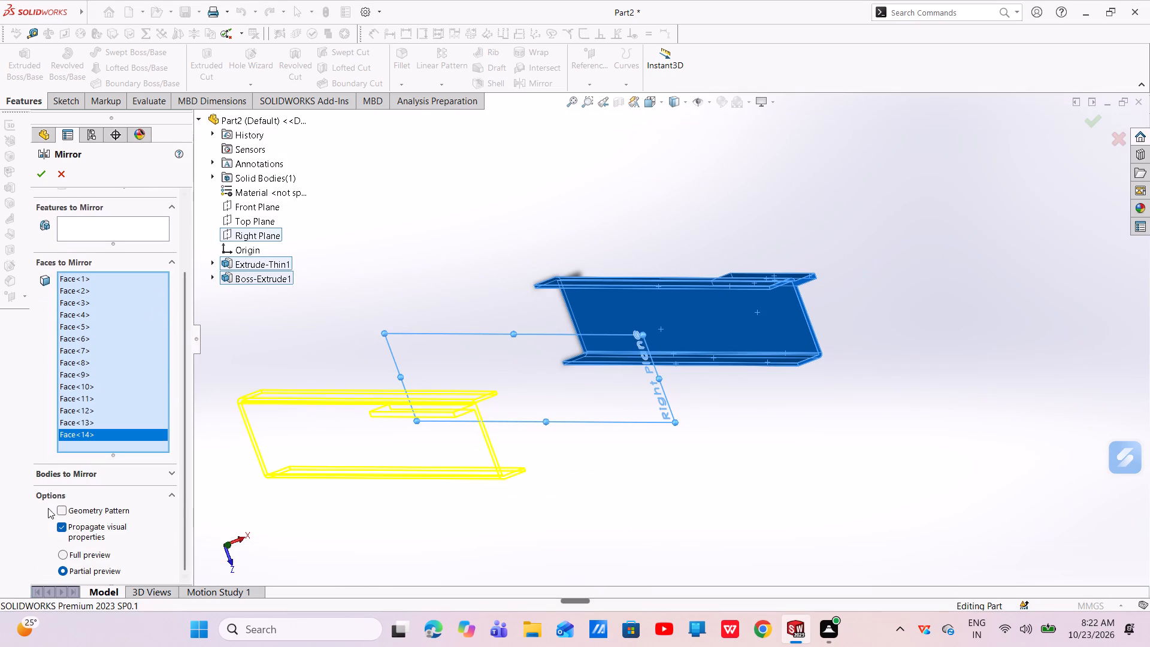
pyautogui.click(57, 510)
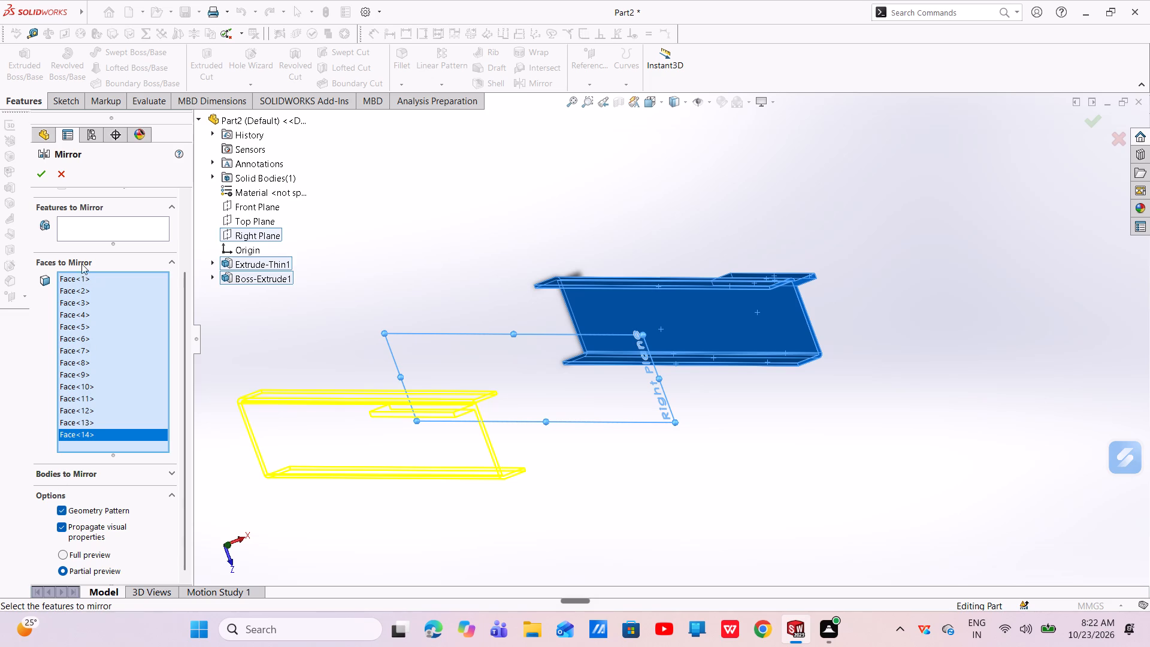
pyautogui.click(35, 179)
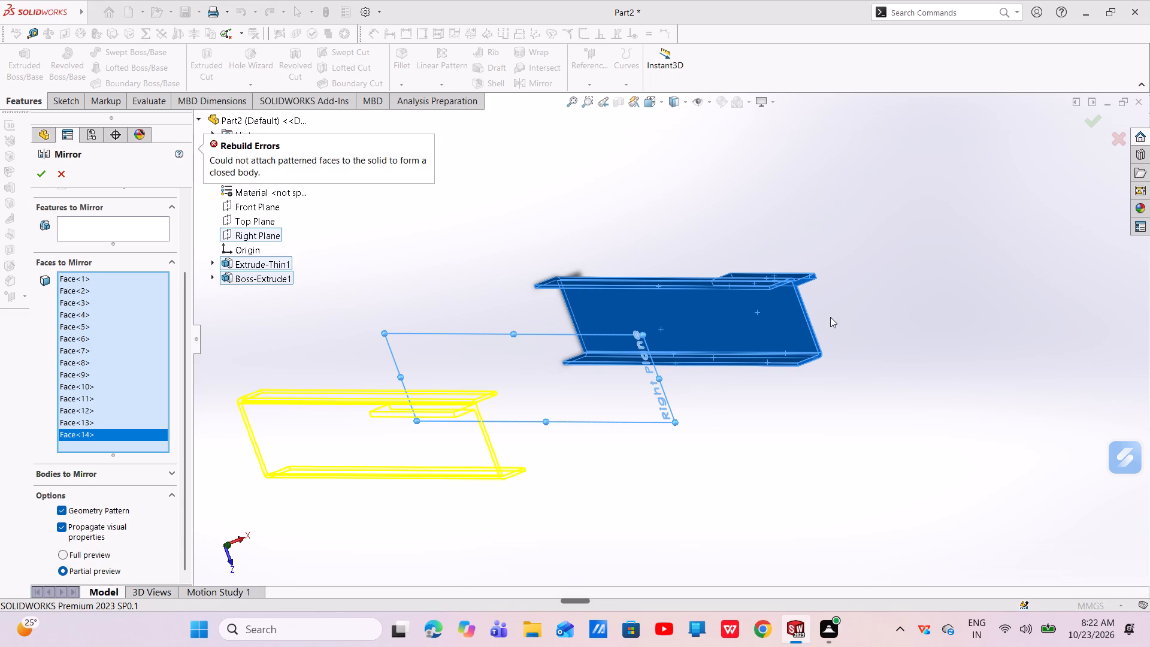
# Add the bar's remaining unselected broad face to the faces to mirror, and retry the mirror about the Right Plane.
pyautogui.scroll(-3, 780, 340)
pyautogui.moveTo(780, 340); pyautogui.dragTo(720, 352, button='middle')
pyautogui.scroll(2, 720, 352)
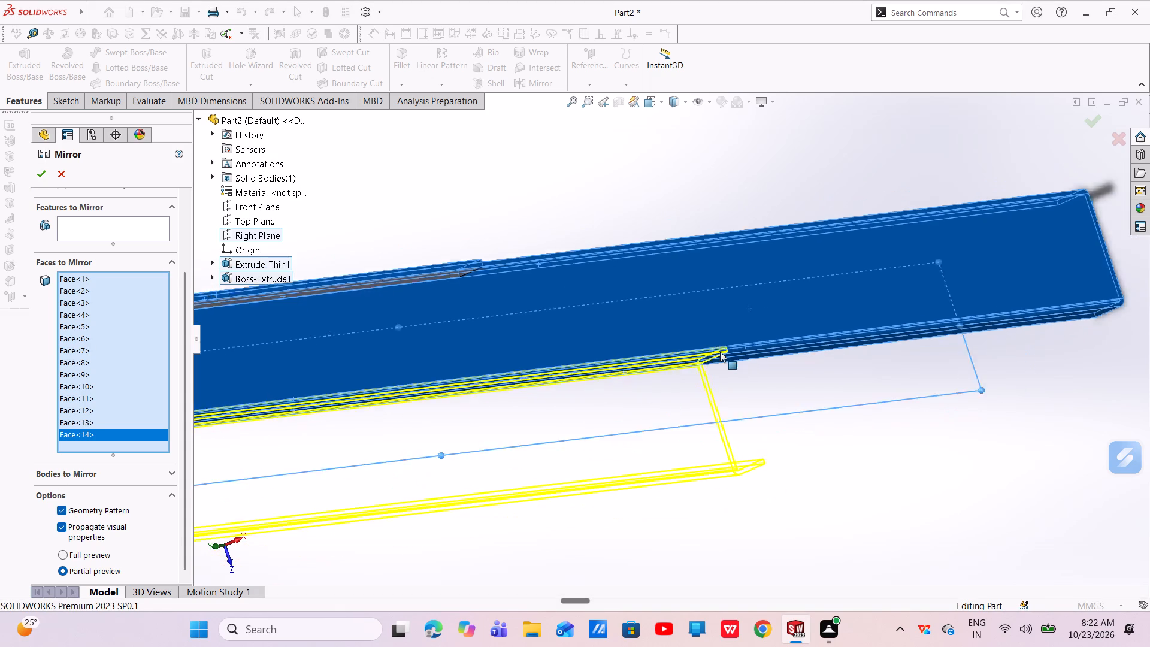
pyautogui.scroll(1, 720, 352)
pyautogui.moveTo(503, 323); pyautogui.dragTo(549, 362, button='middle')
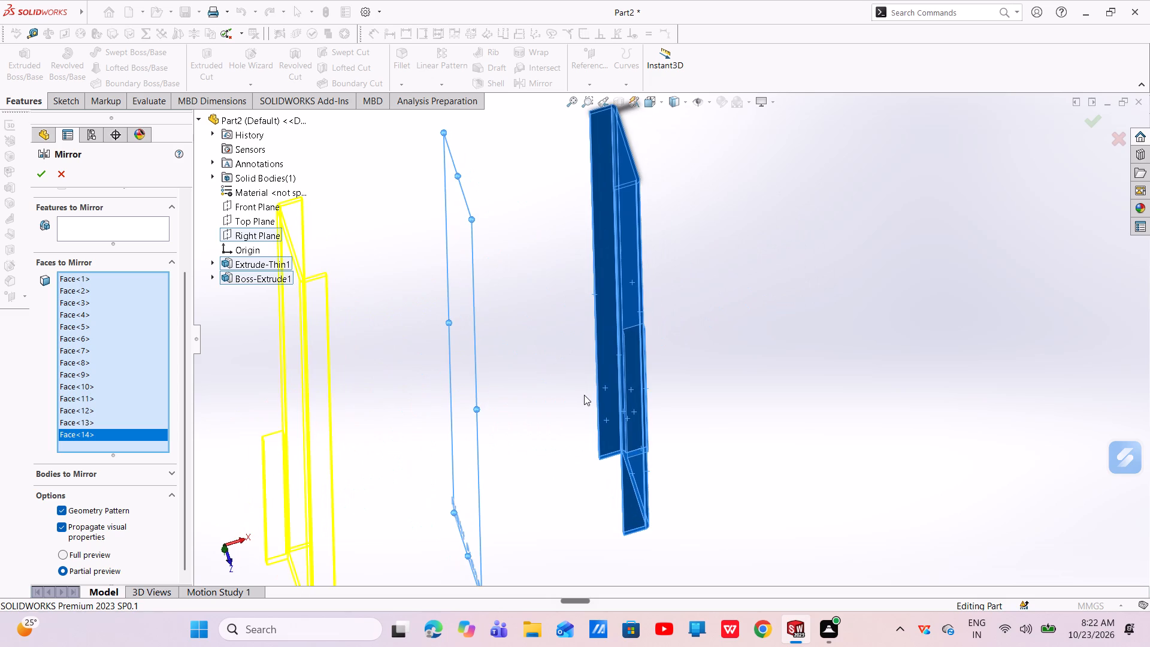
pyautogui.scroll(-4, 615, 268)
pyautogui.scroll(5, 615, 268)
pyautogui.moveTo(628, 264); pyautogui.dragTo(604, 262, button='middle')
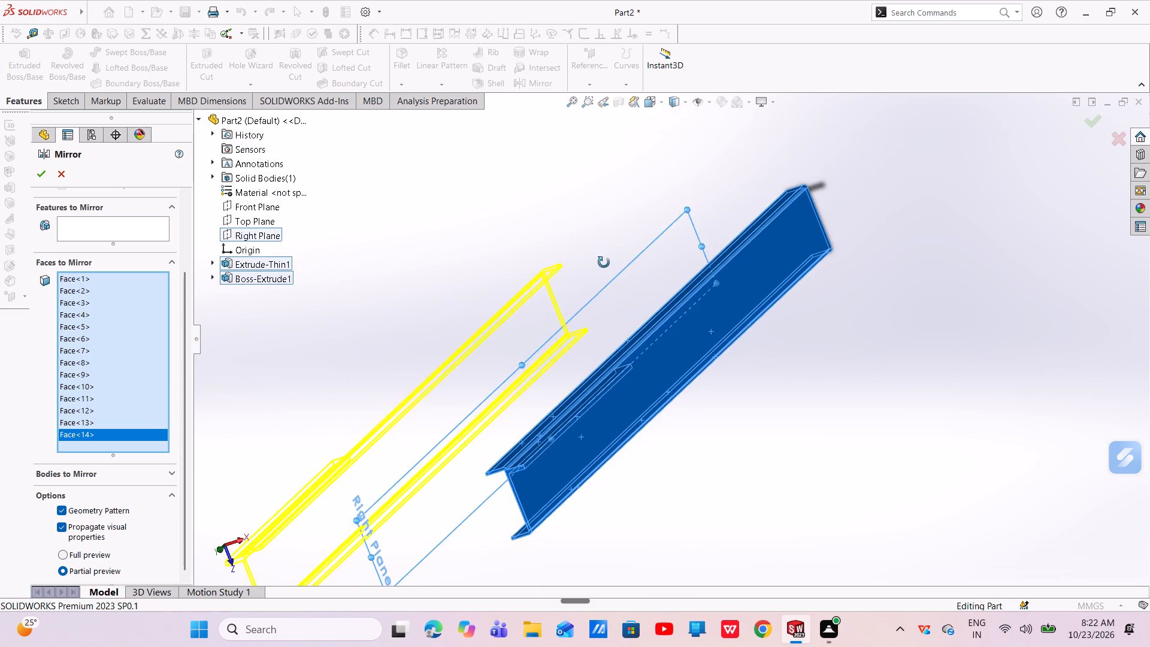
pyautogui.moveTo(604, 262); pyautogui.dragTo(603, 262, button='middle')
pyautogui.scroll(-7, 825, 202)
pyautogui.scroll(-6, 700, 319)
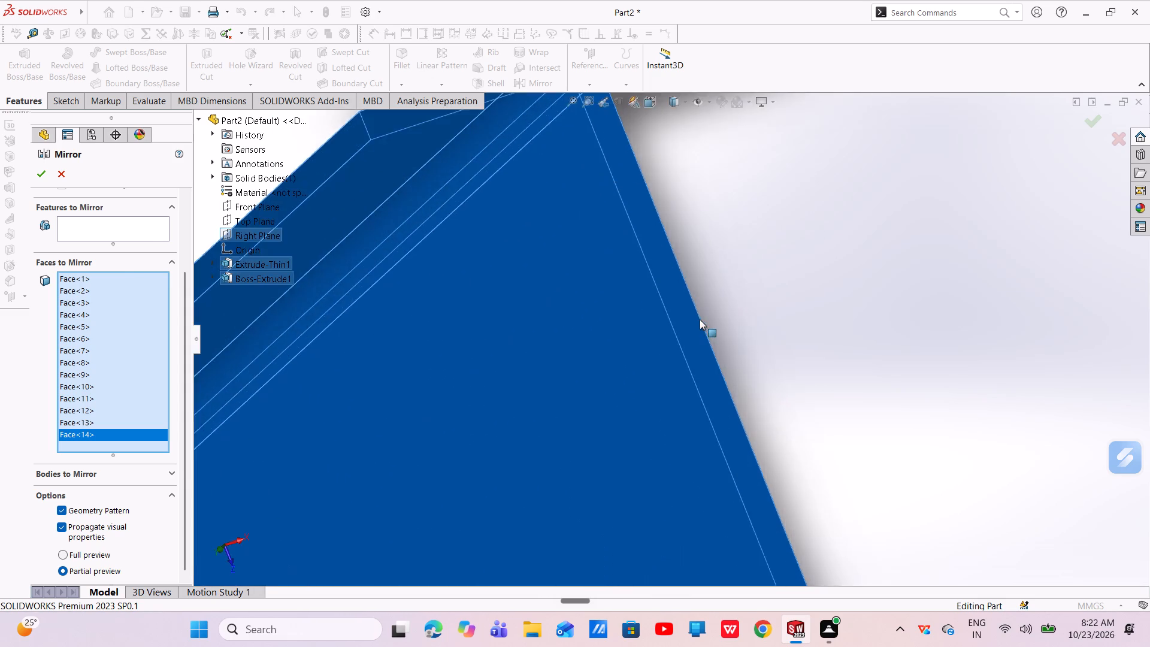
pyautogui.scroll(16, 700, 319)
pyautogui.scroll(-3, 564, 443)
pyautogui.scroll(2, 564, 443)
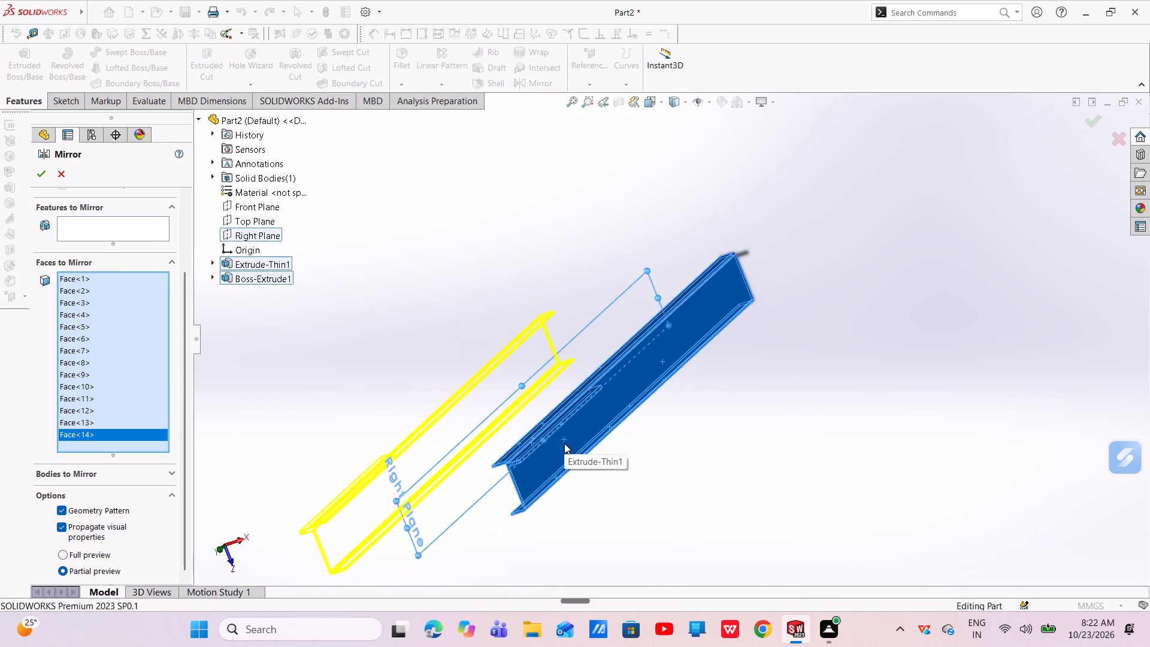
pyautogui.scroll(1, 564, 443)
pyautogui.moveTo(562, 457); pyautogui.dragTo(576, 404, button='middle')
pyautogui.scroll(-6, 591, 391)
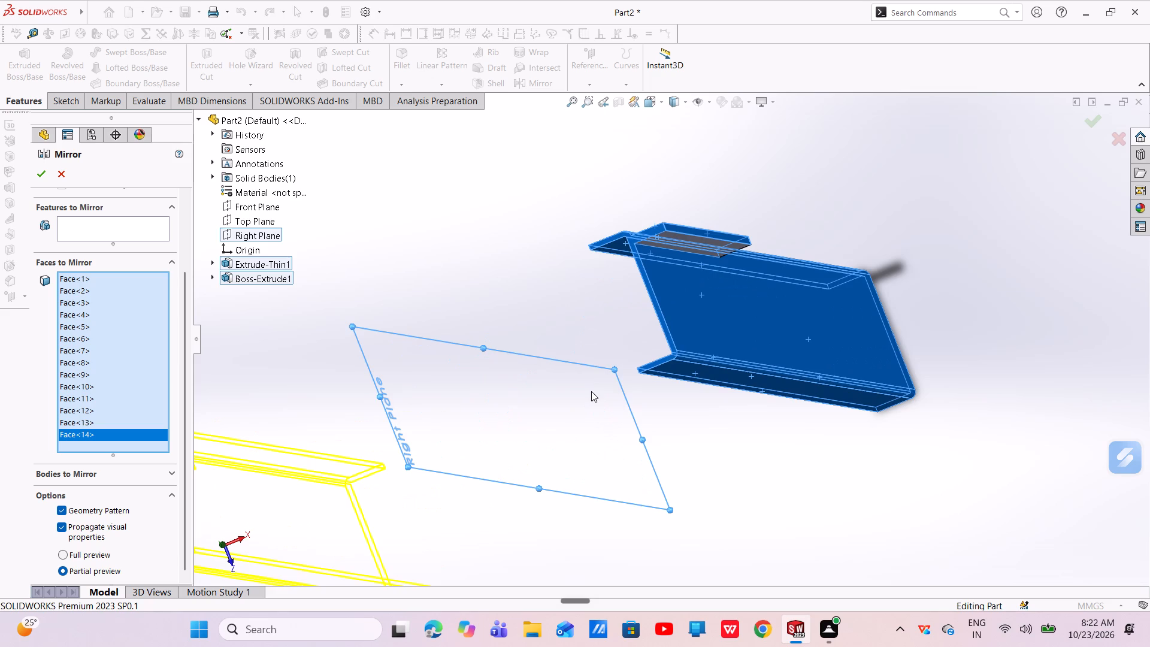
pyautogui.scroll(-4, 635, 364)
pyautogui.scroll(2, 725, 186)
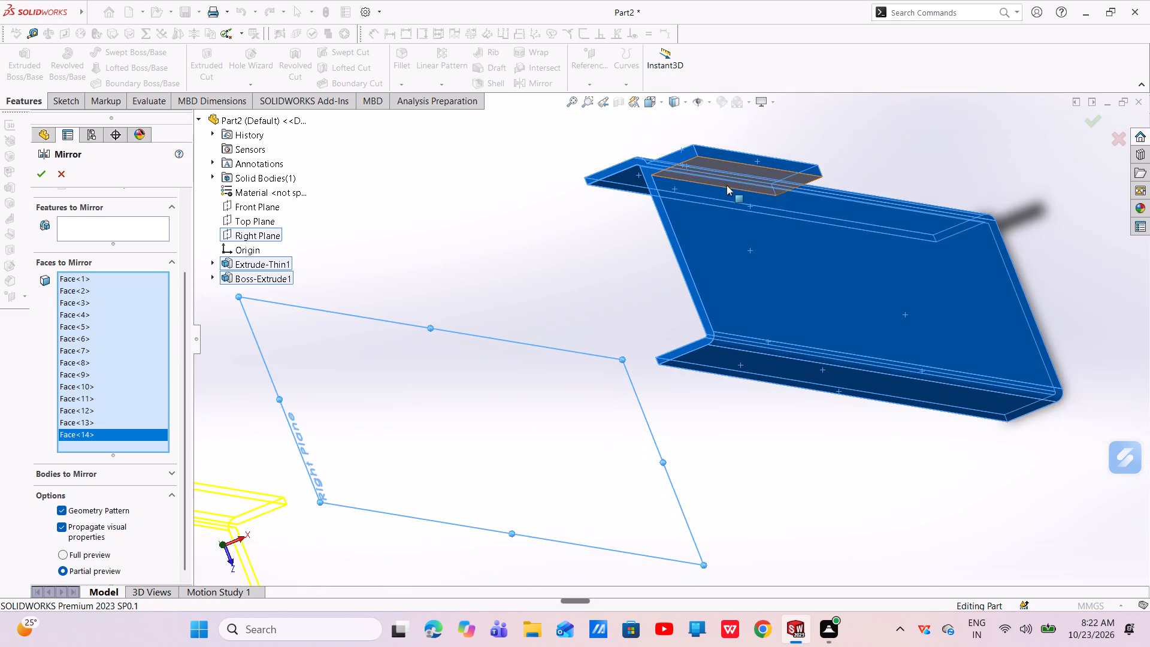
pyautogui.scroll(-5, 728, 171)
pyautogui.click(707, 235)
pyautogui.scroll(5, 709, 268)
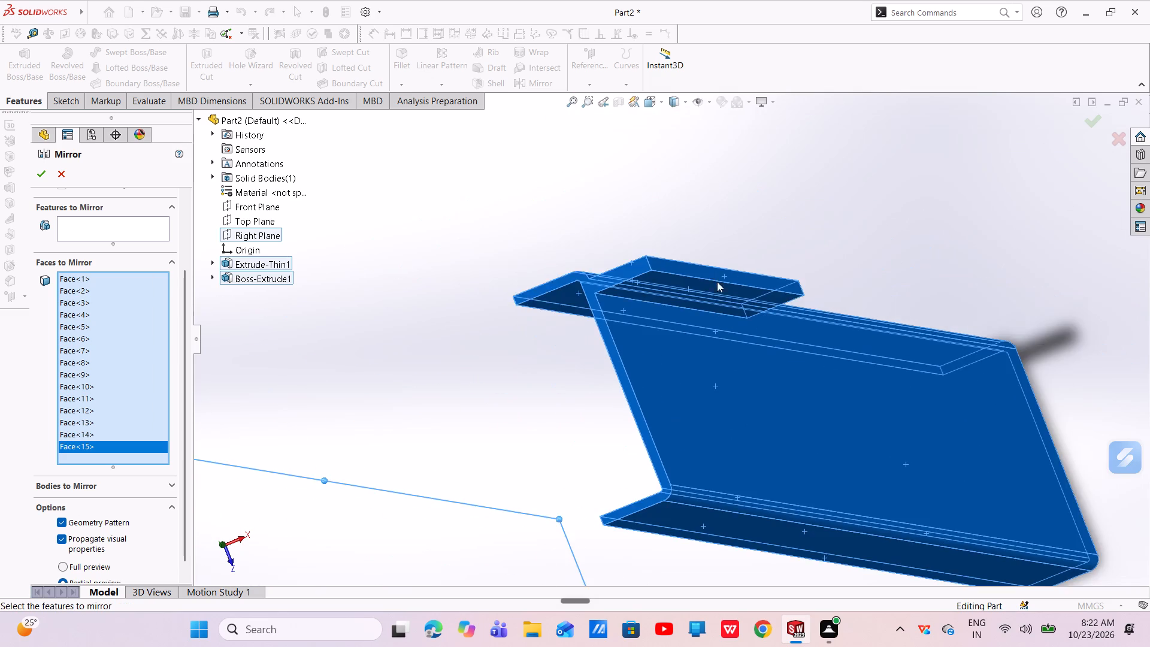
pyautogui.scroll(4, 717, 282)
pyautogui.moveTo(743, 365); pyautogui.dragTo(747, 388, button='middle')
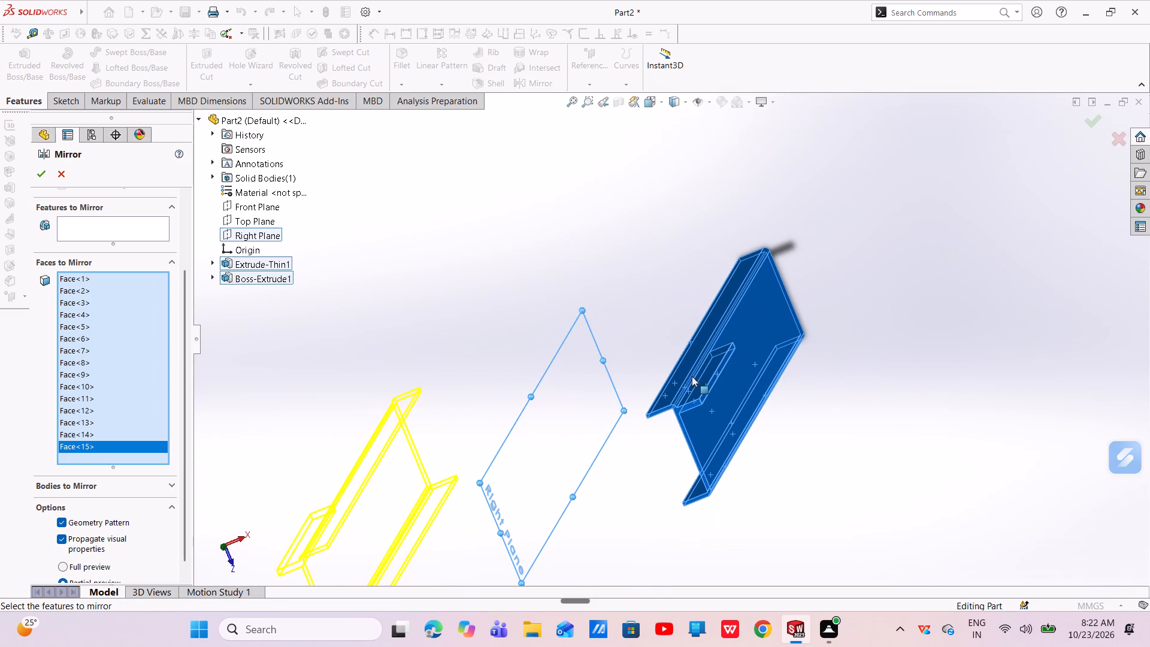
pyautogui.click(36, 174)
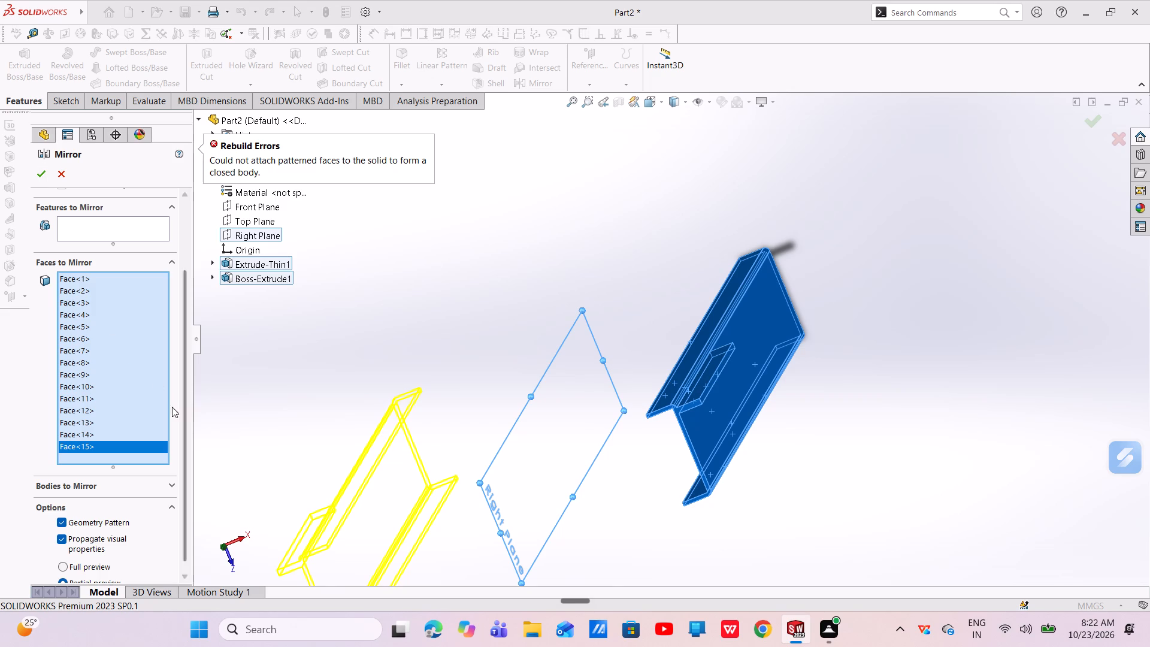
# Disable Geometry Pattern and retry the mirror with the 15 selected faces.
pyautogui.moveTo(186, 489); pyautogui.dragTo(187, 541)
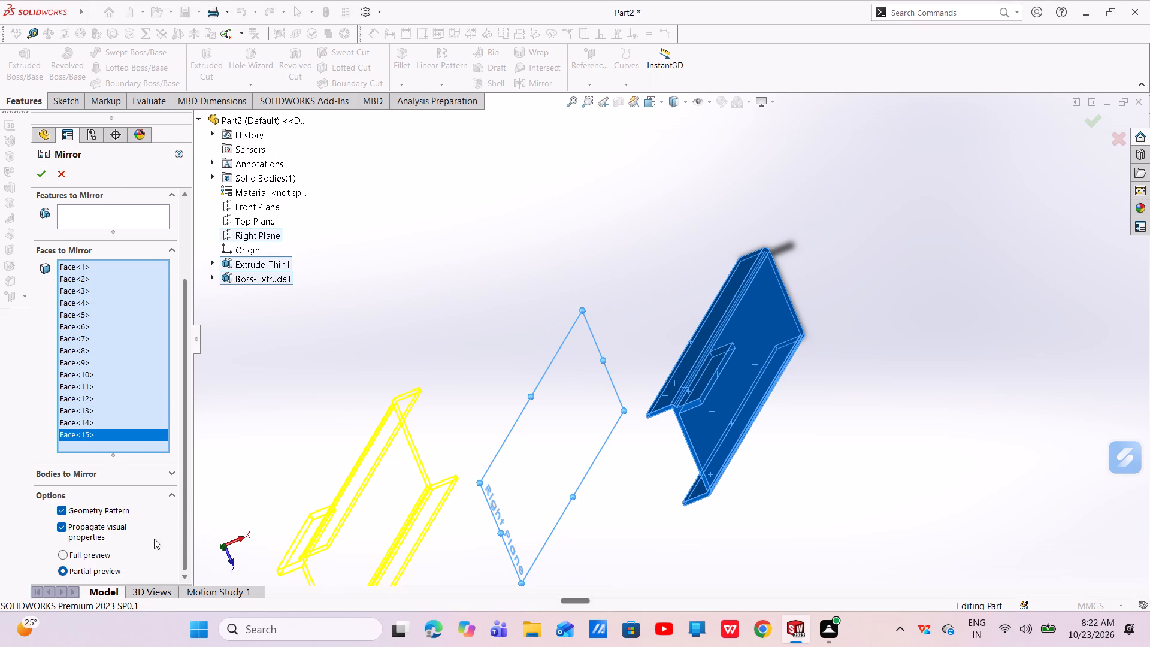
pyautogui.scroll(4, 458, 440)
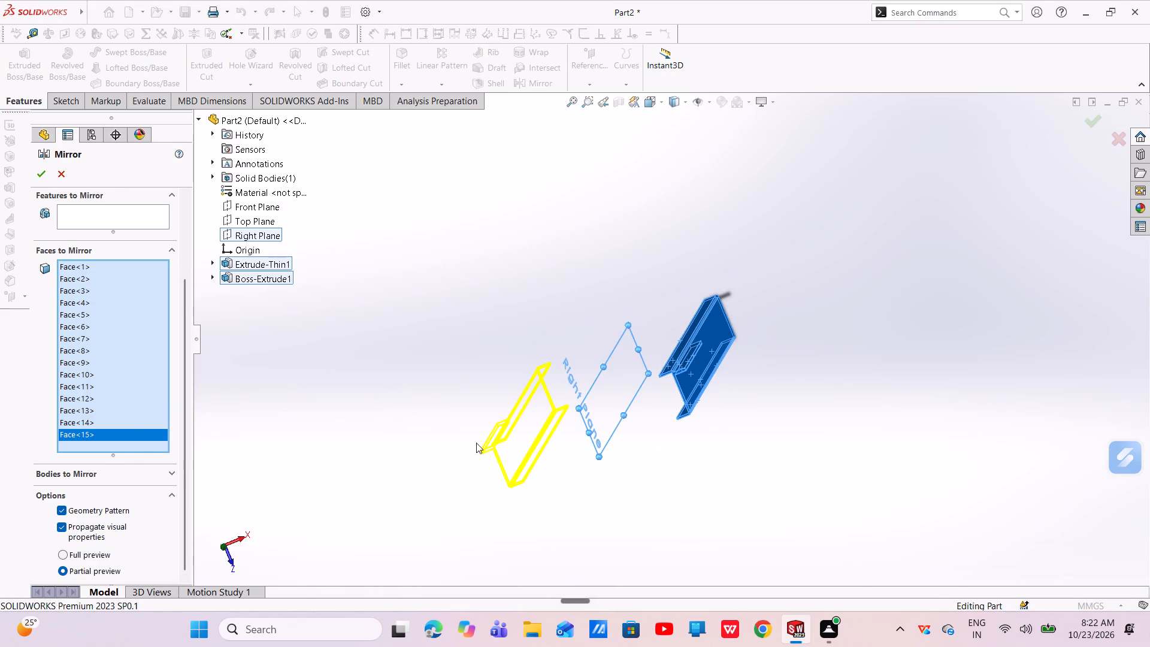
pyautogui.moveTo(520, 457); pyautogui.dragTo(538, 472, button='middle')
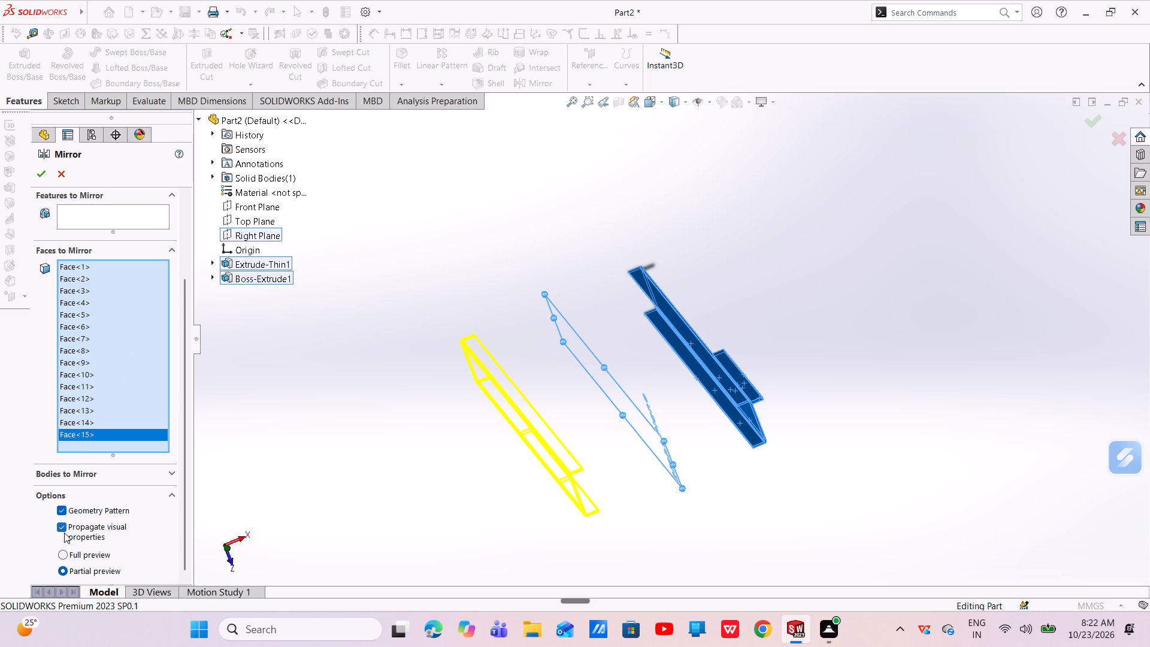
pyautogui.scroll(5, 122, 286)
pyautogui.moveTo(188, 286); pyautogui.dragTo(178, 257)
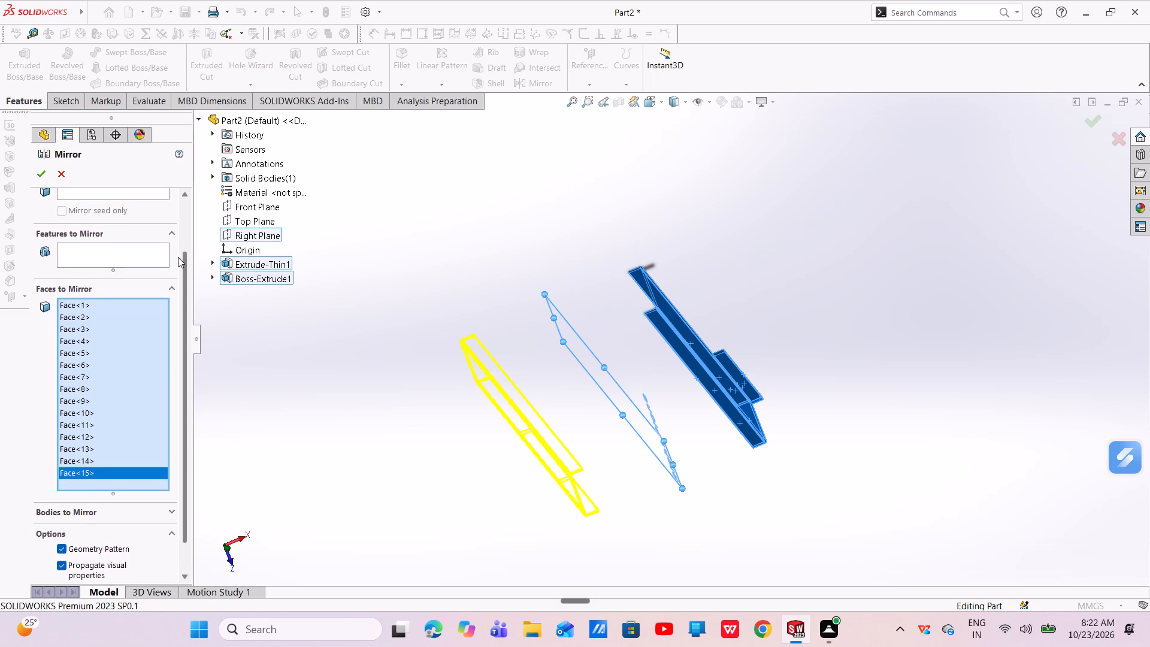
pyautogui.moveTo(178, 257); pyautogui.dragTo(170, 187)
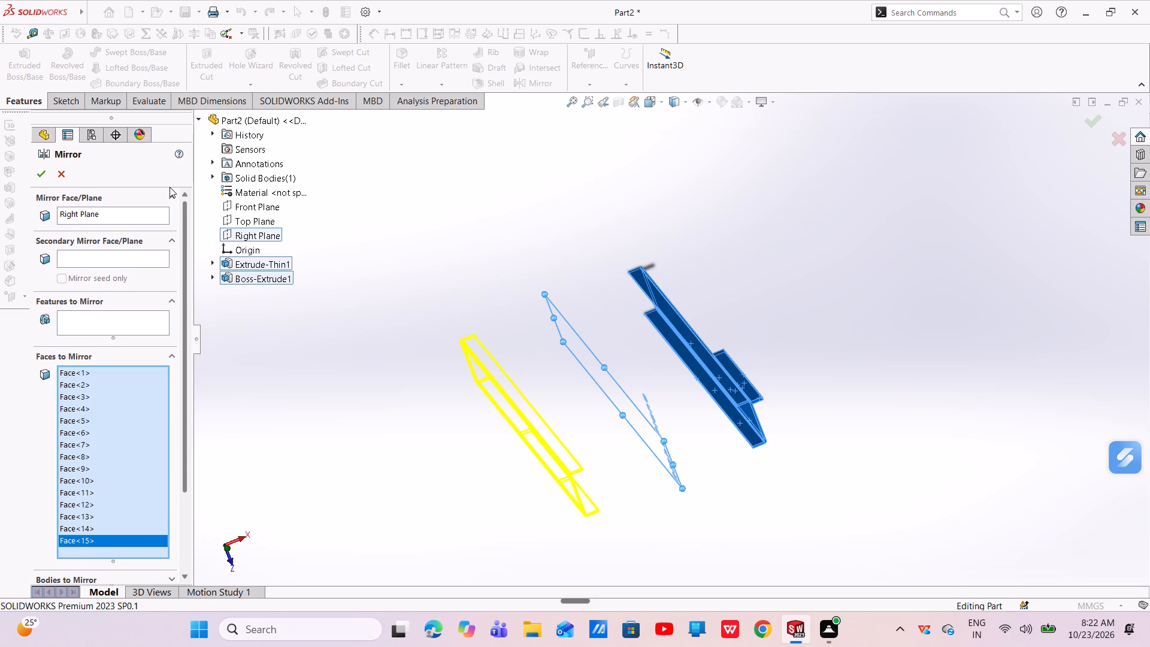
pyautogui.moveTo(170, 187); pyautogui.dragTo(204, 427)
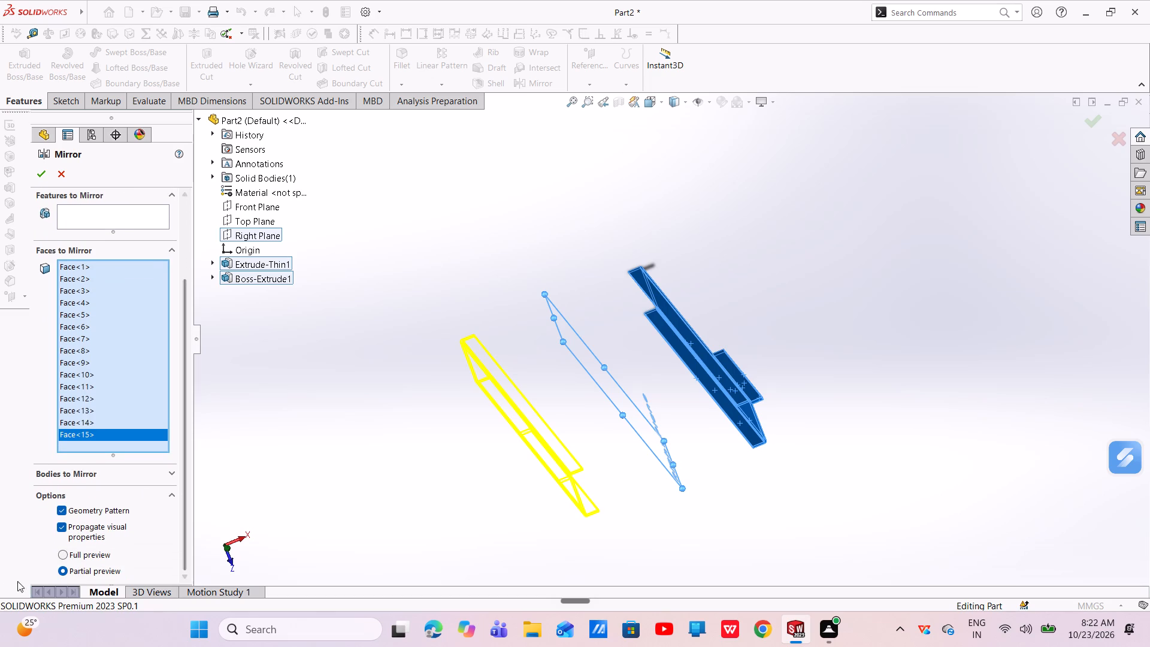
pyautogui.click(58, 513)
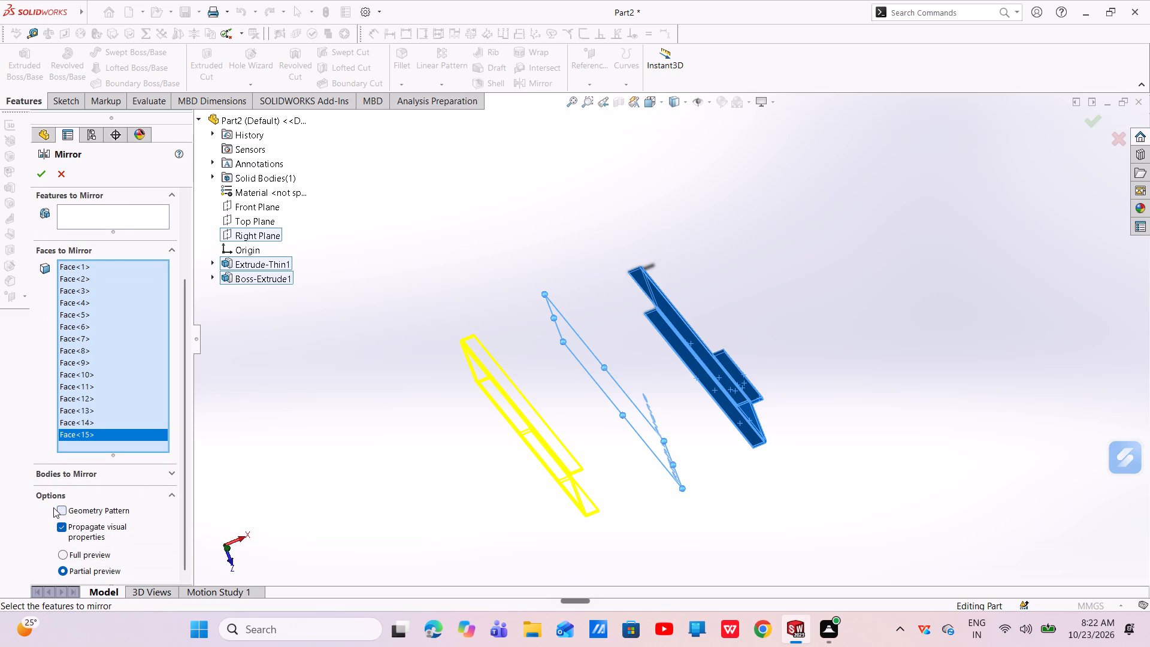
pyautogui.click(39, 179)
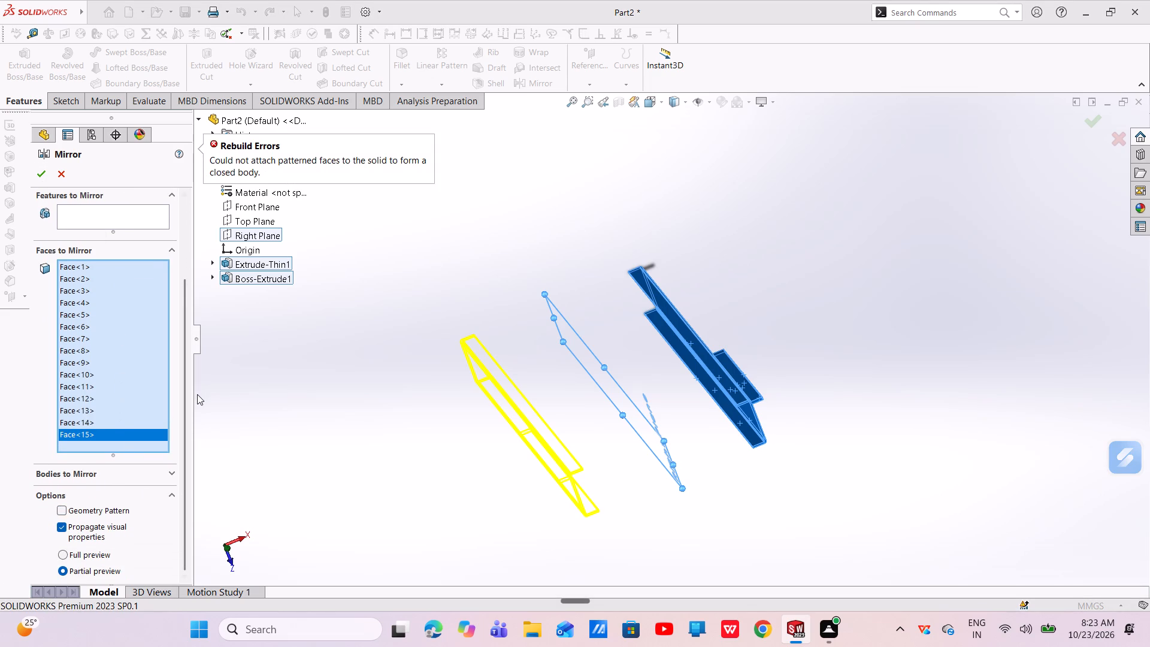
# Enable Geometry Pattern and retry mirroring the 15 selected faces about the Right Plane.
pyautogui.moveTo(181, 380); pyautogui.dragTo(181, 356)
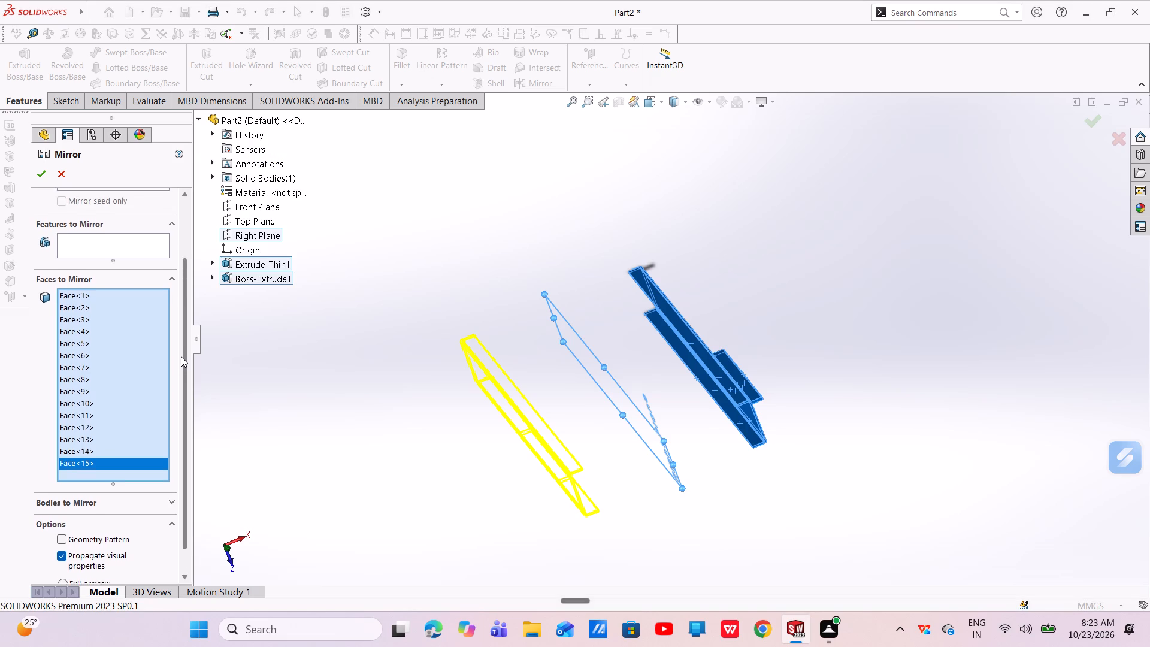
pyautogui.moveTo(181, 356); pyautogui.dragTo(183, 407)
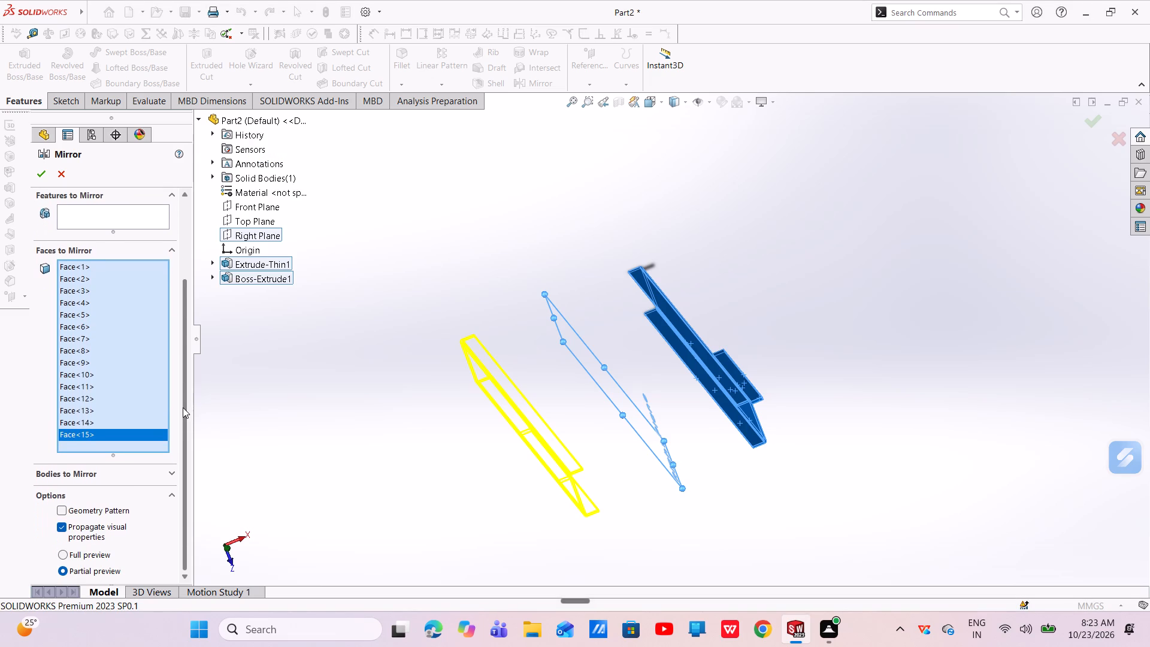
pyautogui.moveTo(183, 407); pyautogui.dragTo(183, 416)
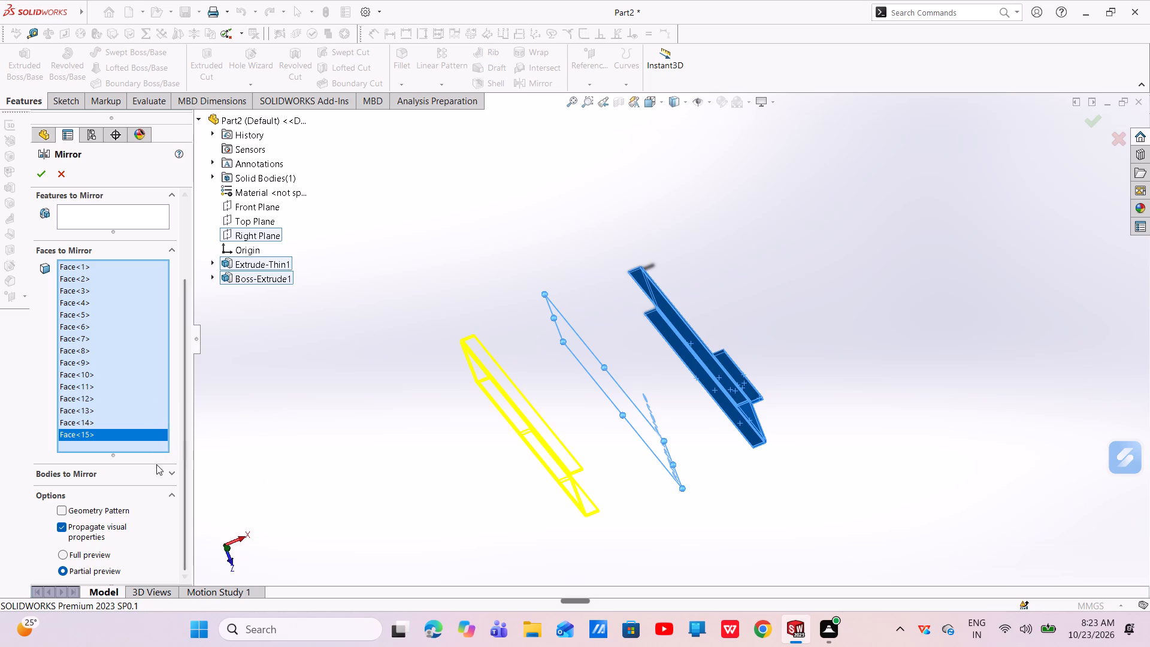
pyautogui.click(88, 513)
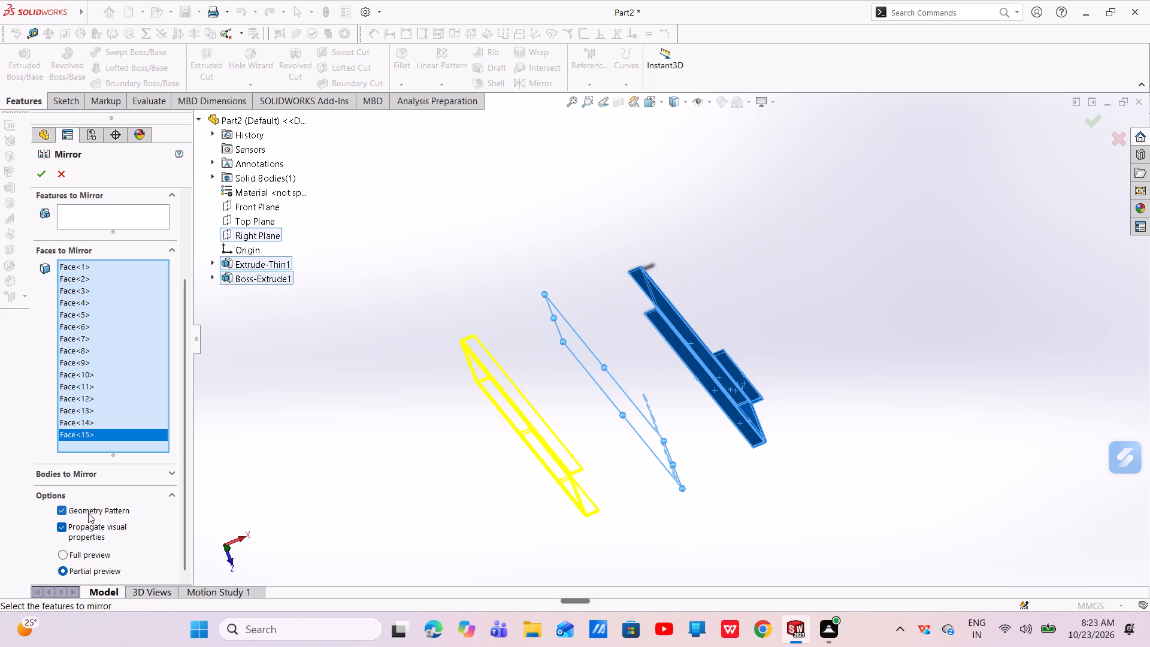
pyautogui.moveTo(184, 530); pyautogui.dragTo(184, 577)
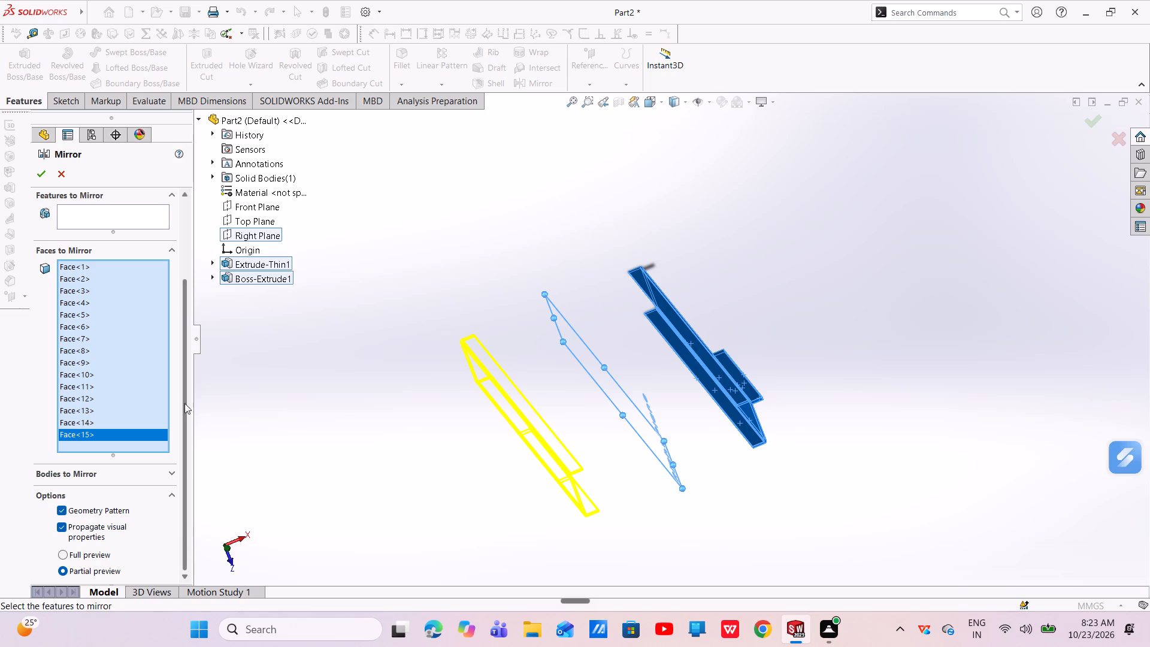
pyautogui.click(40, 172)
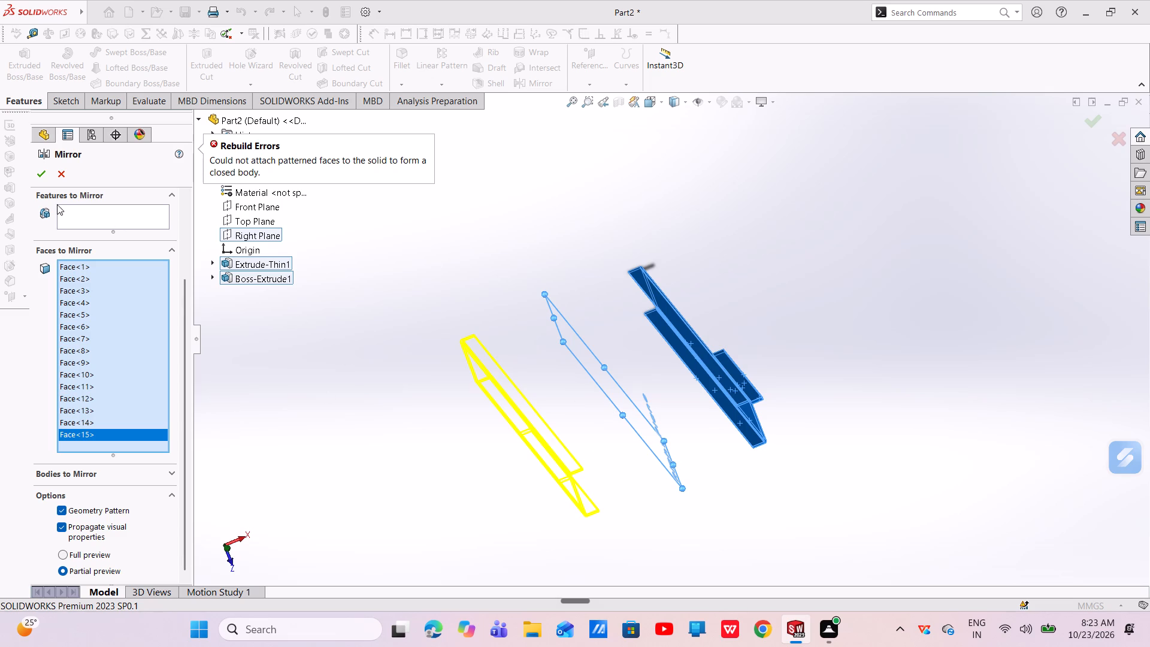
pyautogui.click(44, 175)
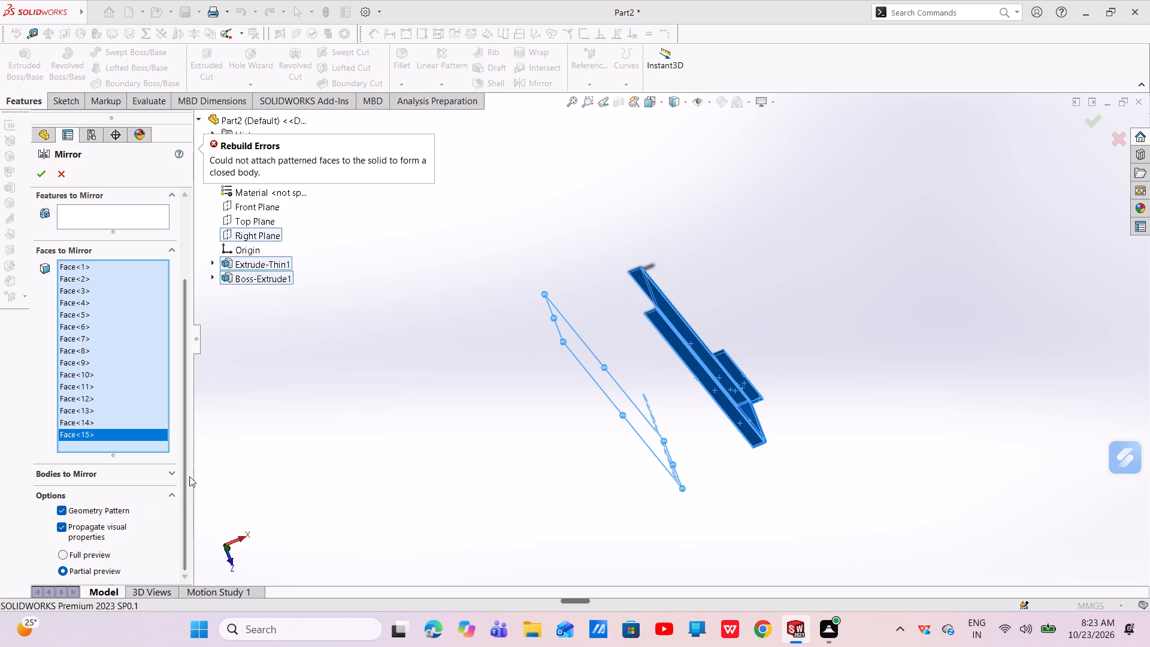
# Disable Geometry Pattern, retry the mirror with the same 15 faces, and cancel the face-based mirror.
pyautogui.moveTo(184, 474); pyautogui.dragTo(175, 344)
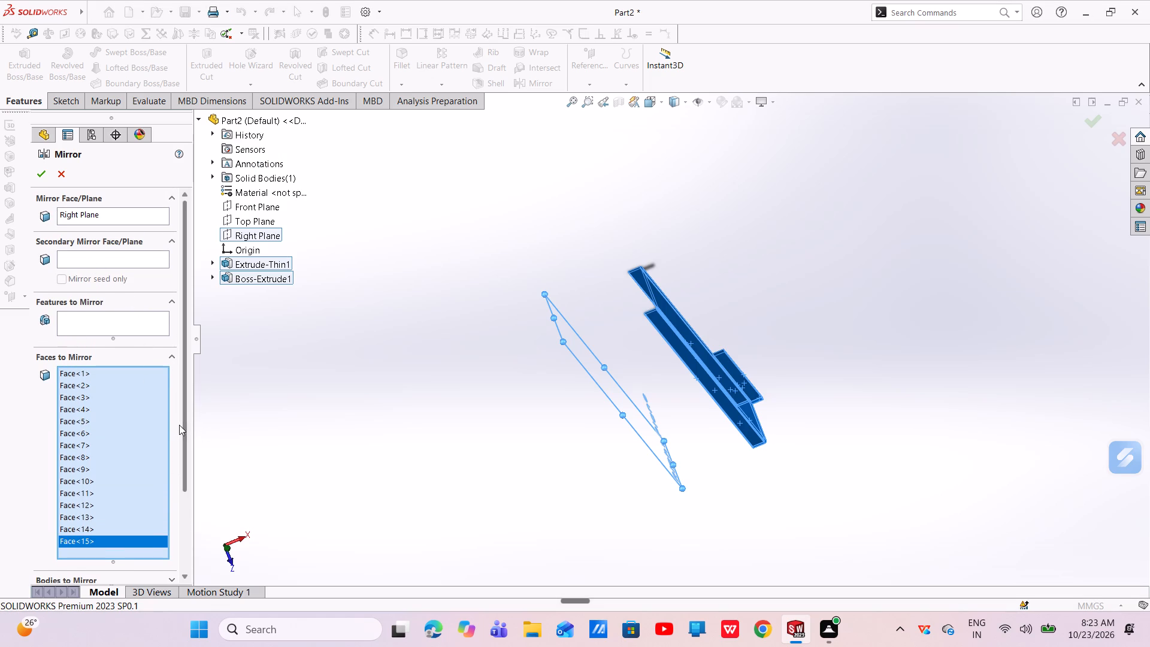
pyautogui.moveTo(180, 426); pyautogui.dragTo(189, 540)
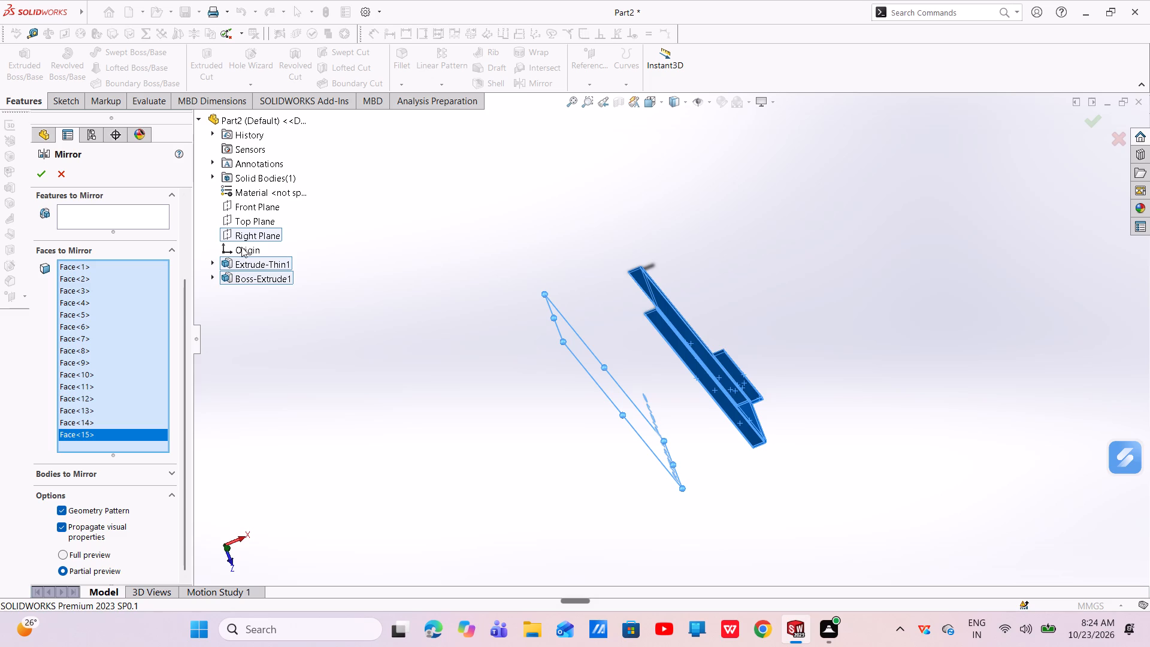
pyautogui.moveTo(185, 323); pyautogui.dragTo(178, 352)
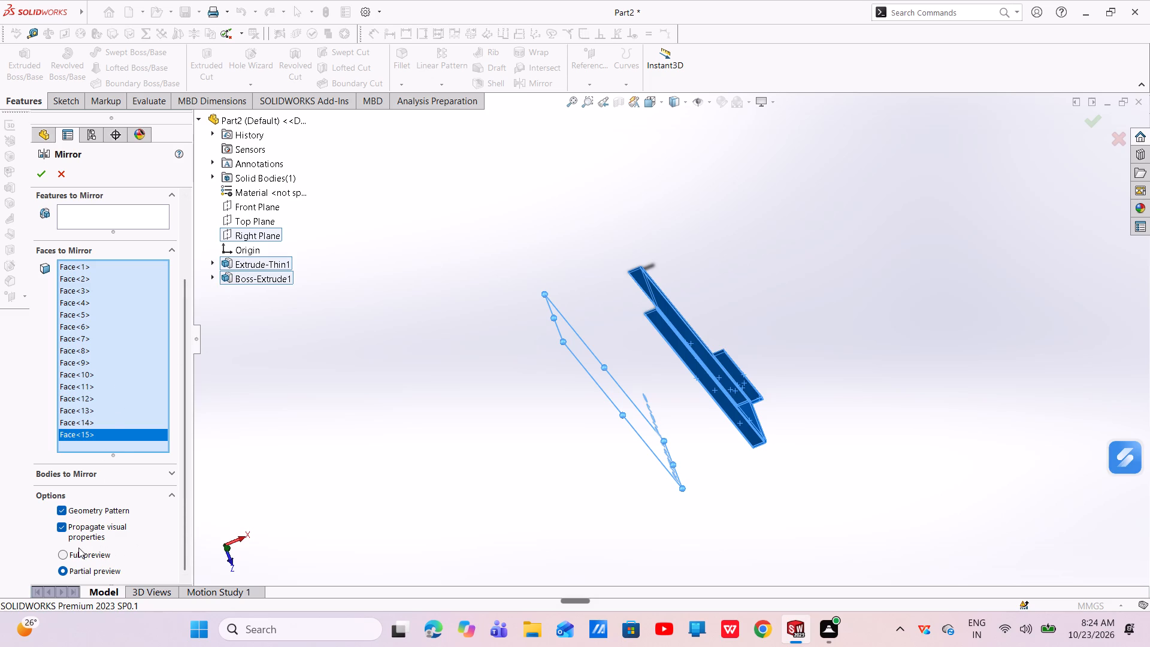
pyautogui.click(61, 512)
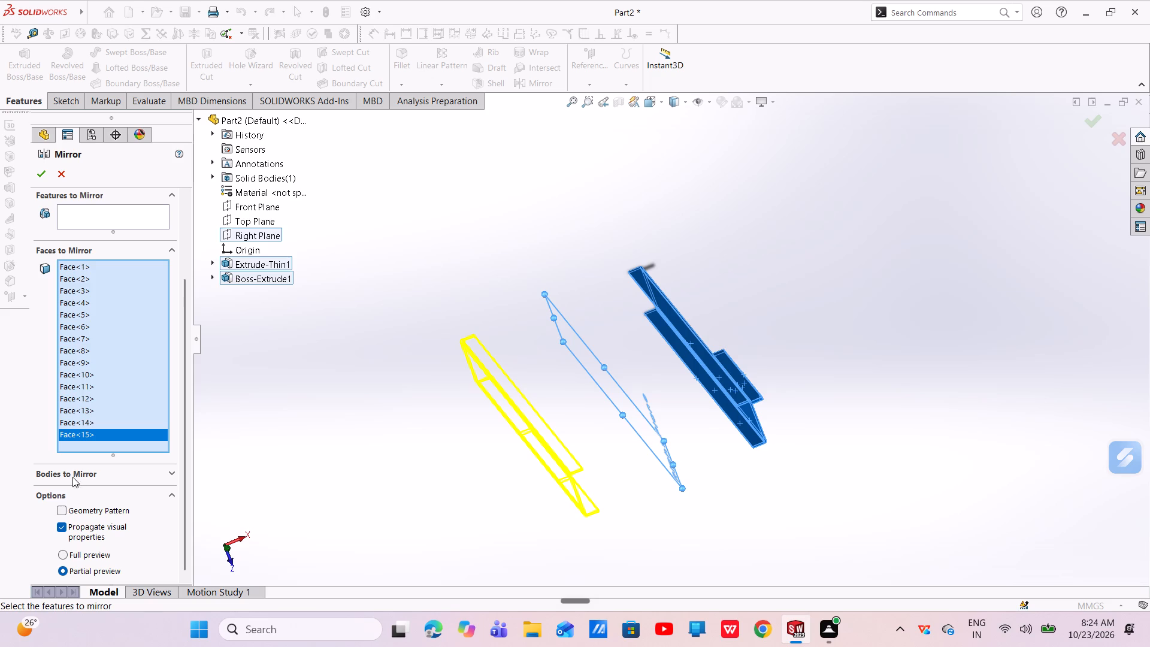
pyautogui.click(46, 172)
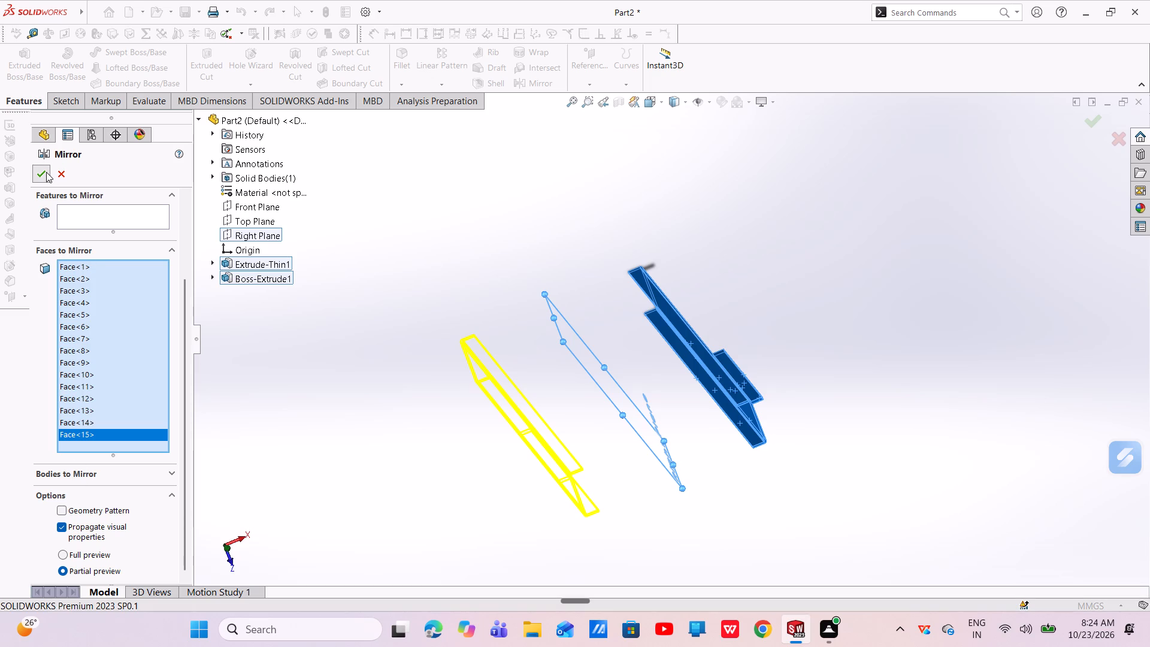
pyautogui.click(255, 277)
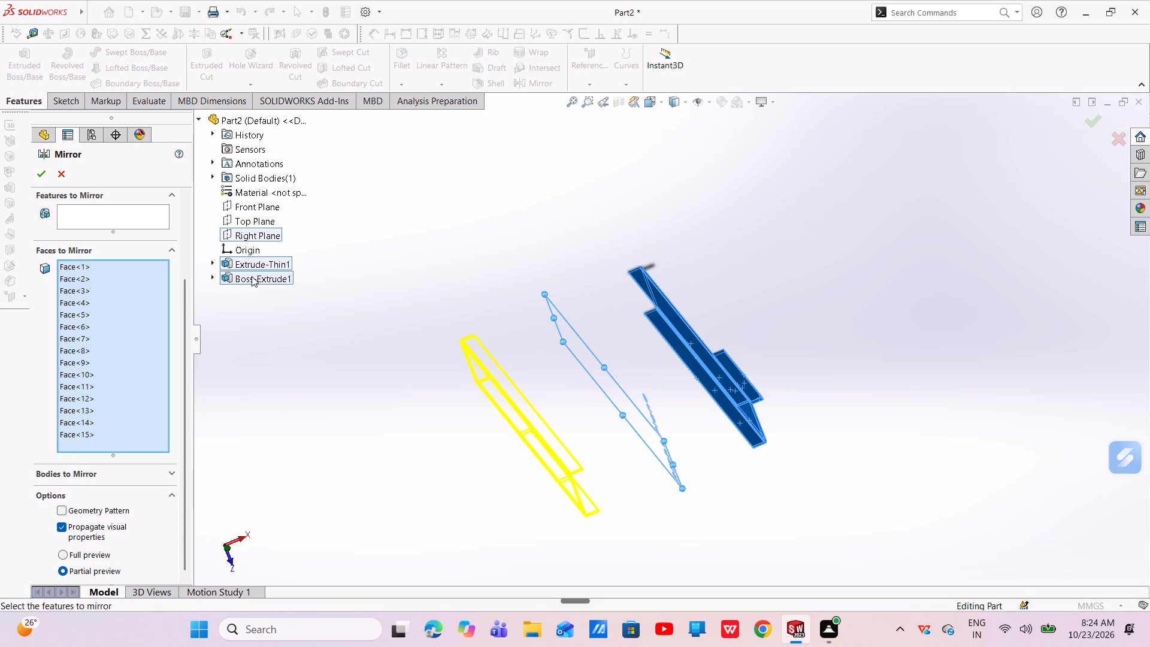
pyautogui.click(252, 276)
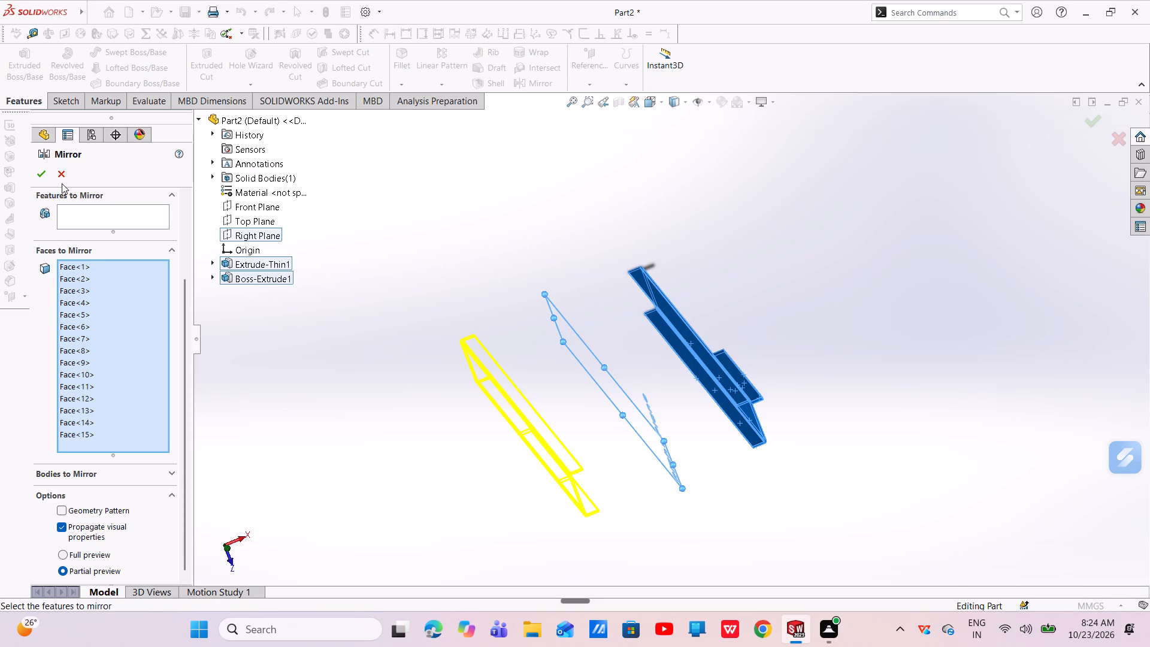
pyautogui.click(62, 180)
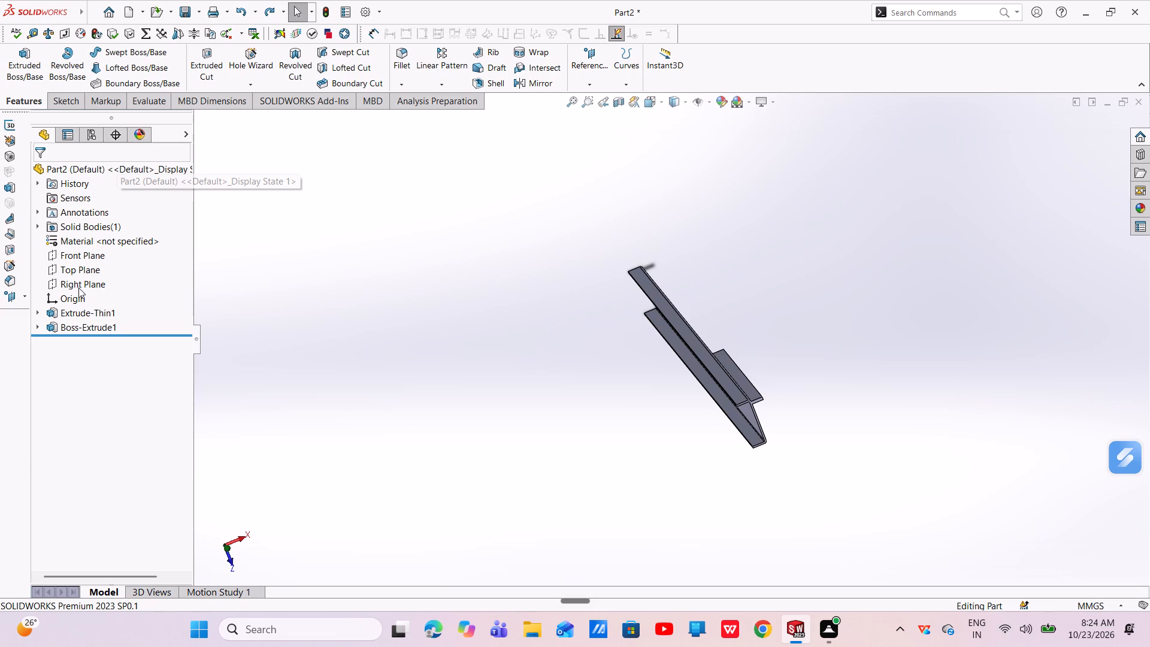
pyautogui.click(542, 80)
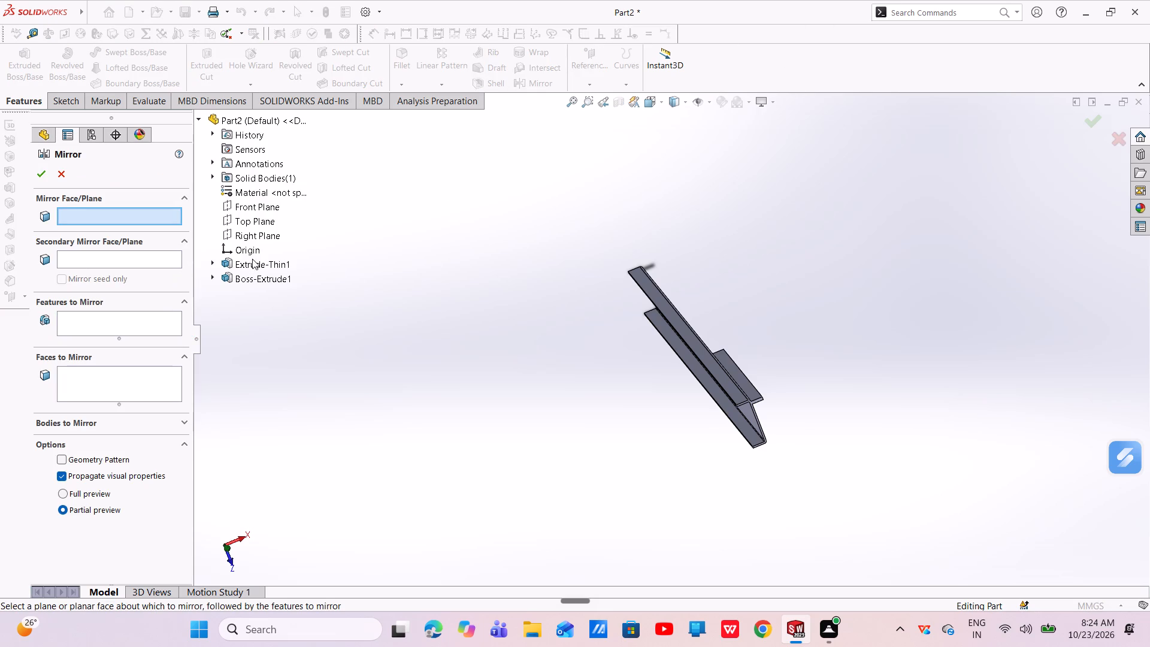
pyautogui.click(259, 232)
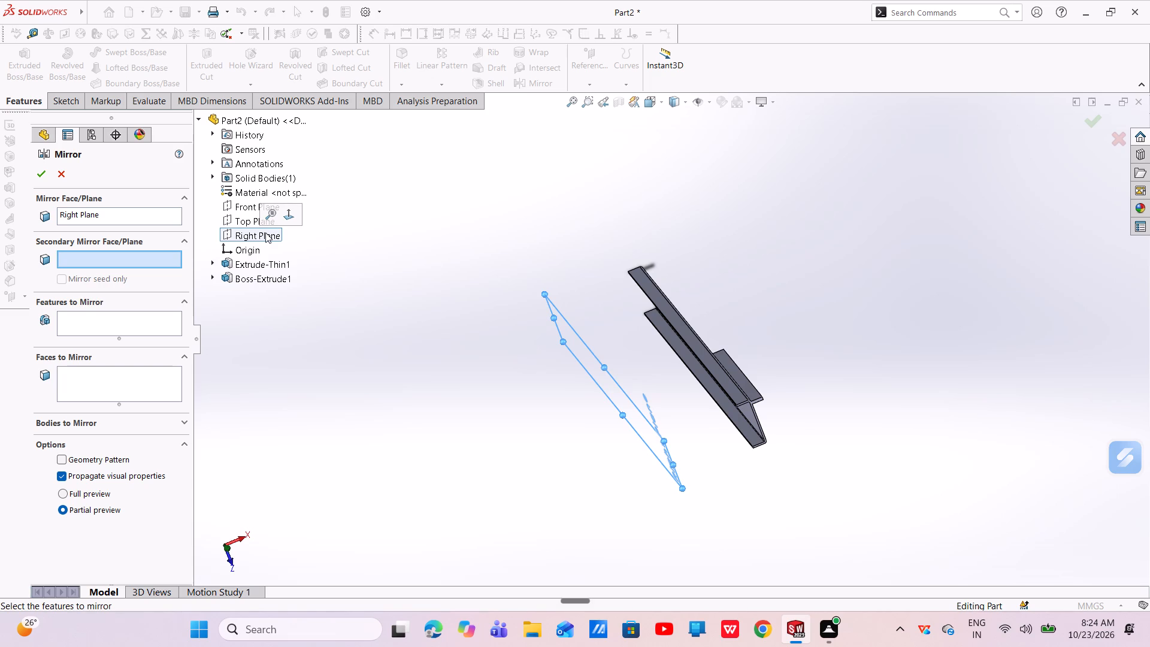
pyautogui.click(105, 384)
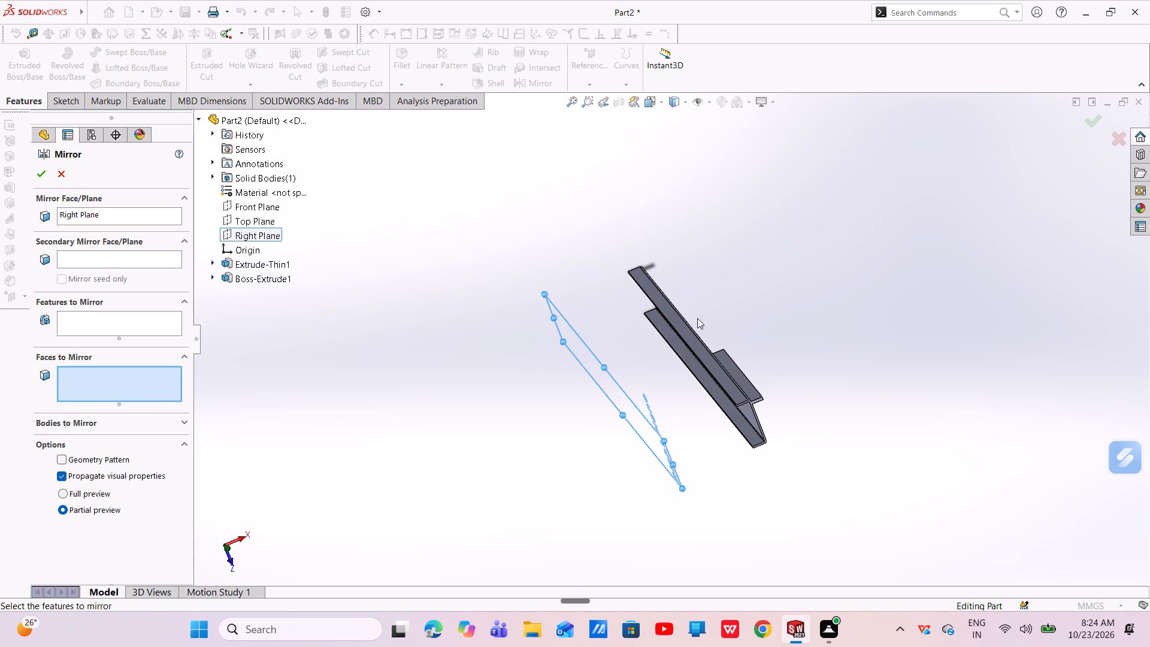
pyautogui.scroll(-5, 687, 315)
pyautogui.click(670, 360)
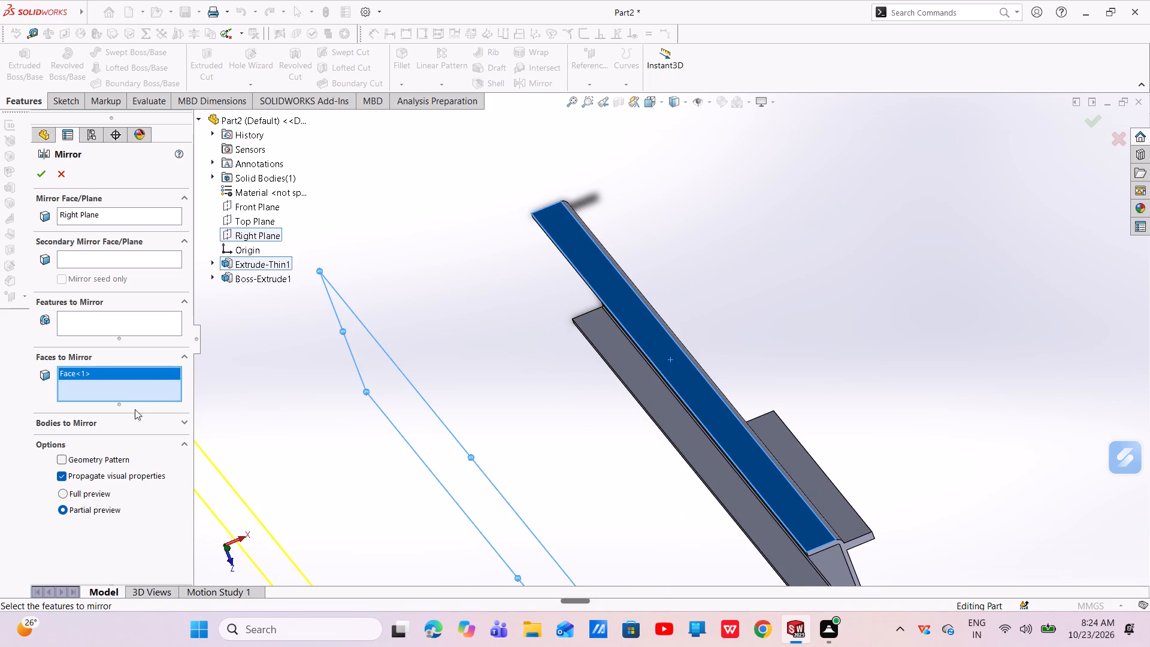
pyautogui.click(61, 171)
# Mirror the solid body of the channel with its bar about the Right Plane, with Merge solids turned off.
pyautogui.scroll(2, 473, 338)
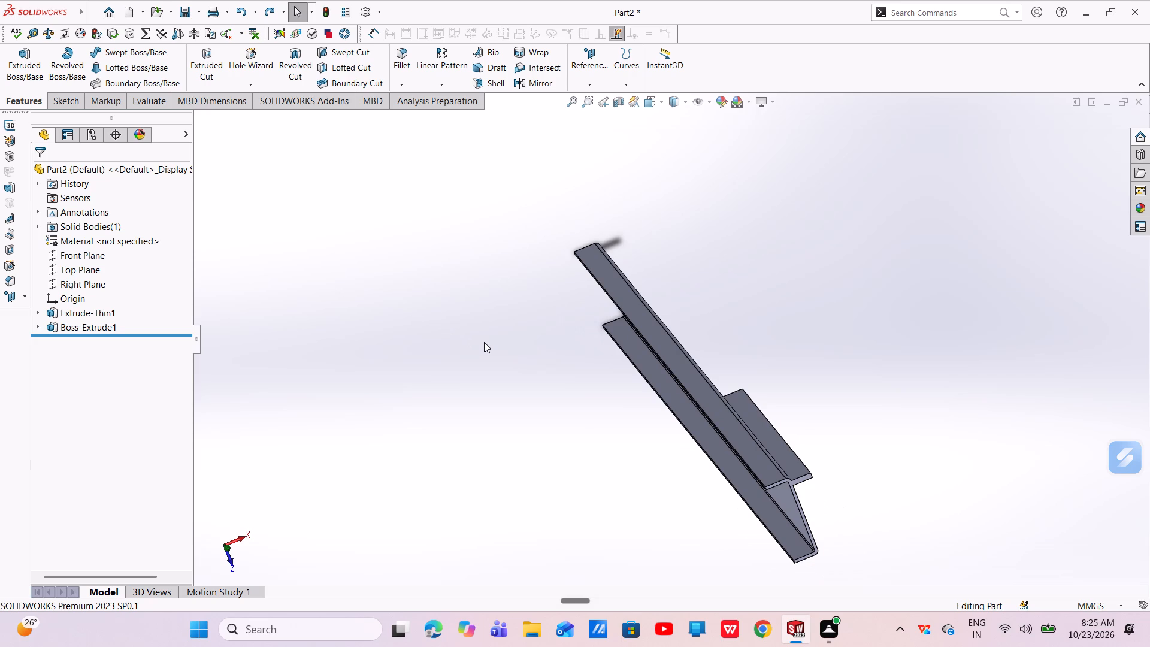
pyautogui.scroll(3, 615, 446)
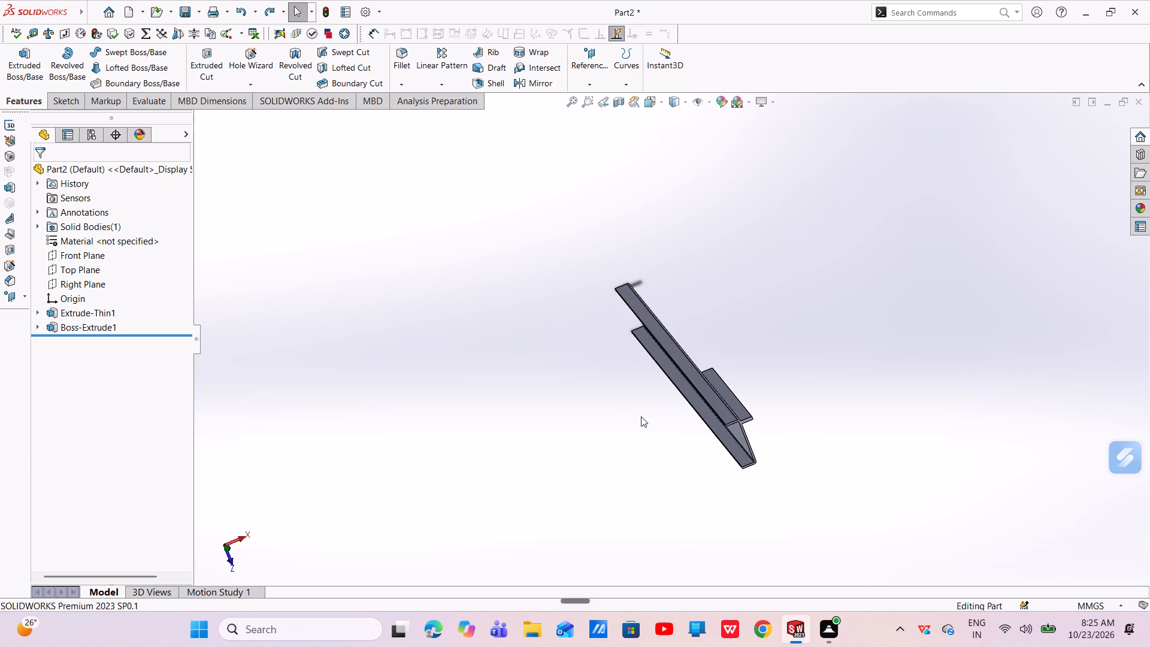
pyautogui.moveTo(641, 416); pyautogui.dragTo(634, 418, button='middle')
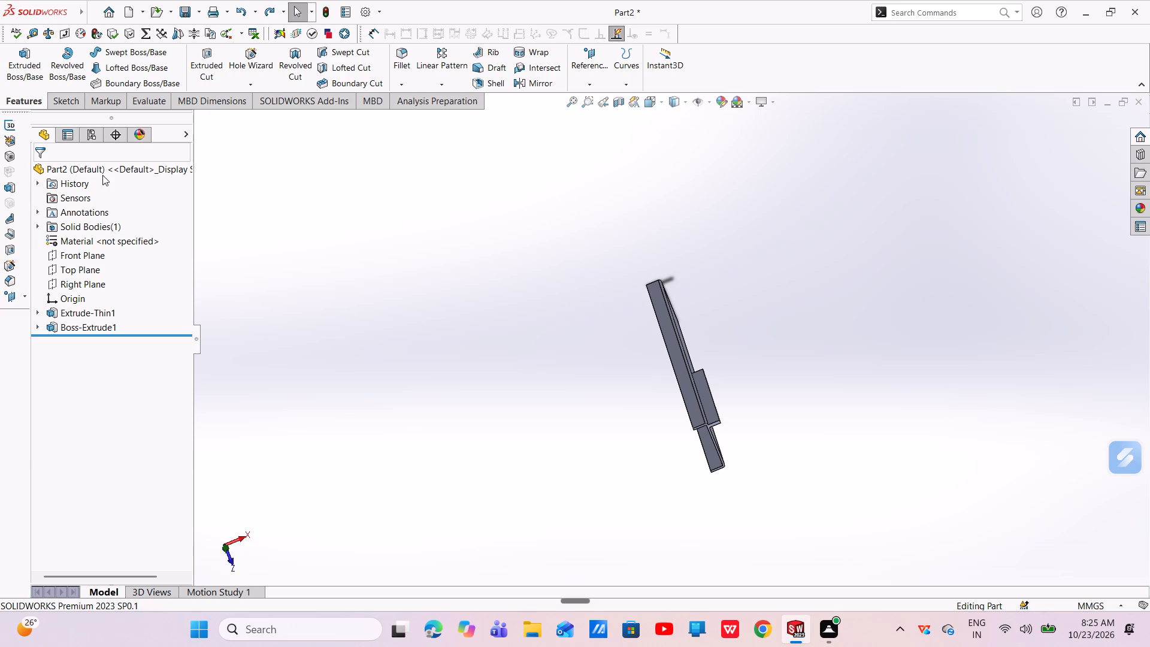
pyautogui.click(545, 78)
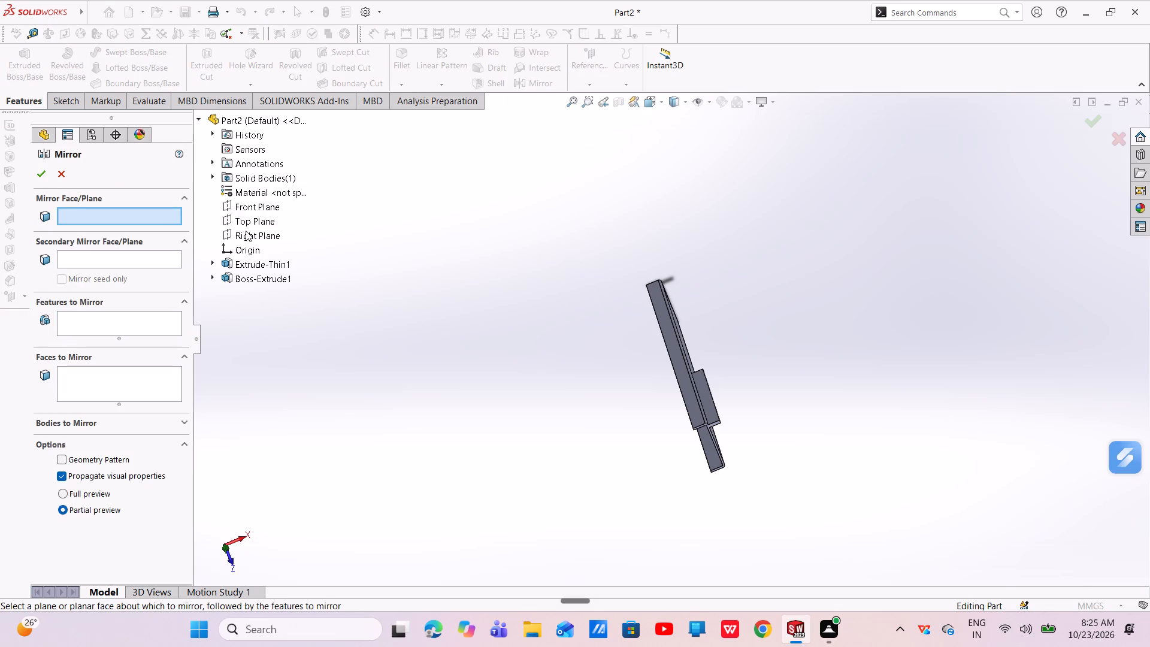
pyautogui.click(258, 232)
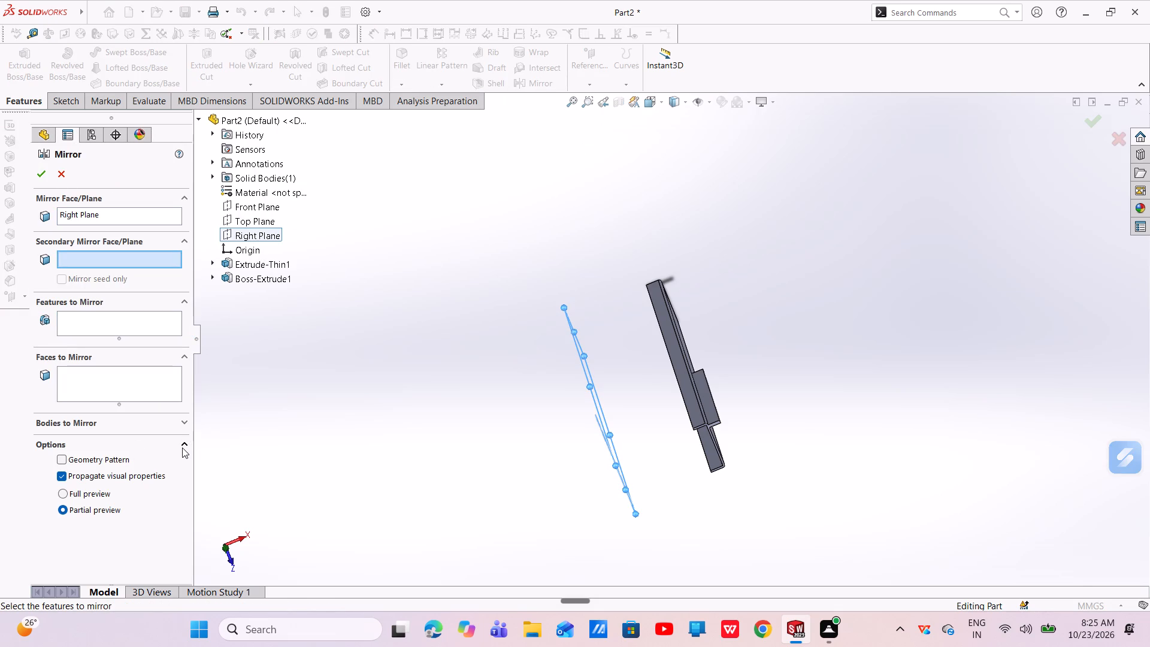
pyautogui.click(184, 425)
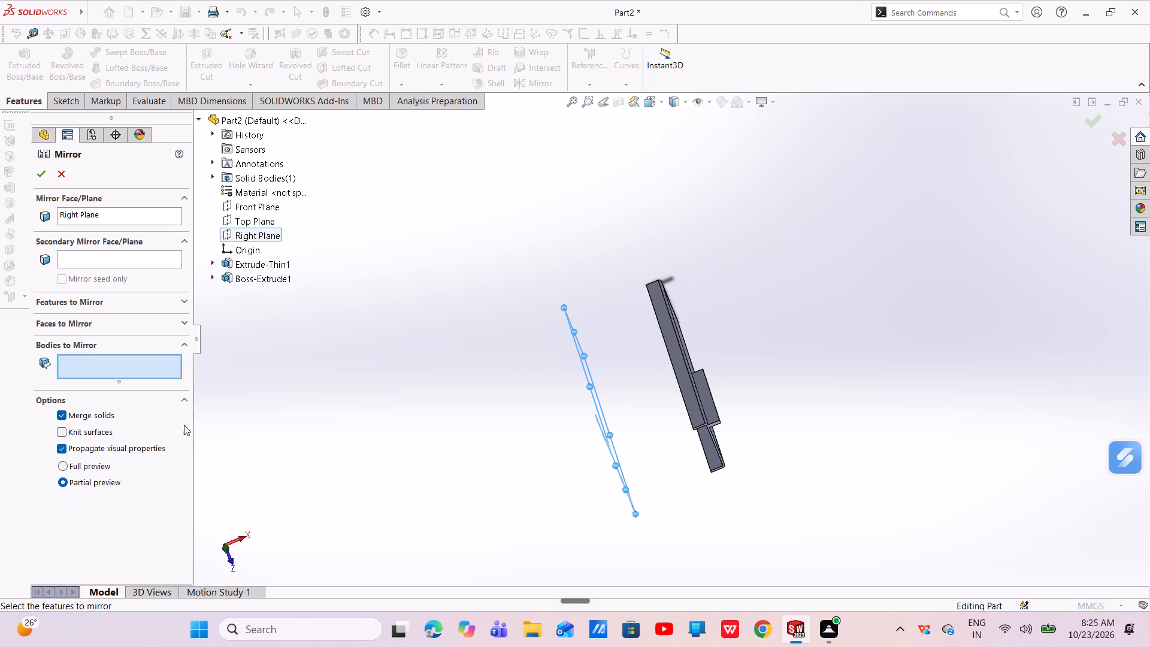
pyautogui.click(64, 413)
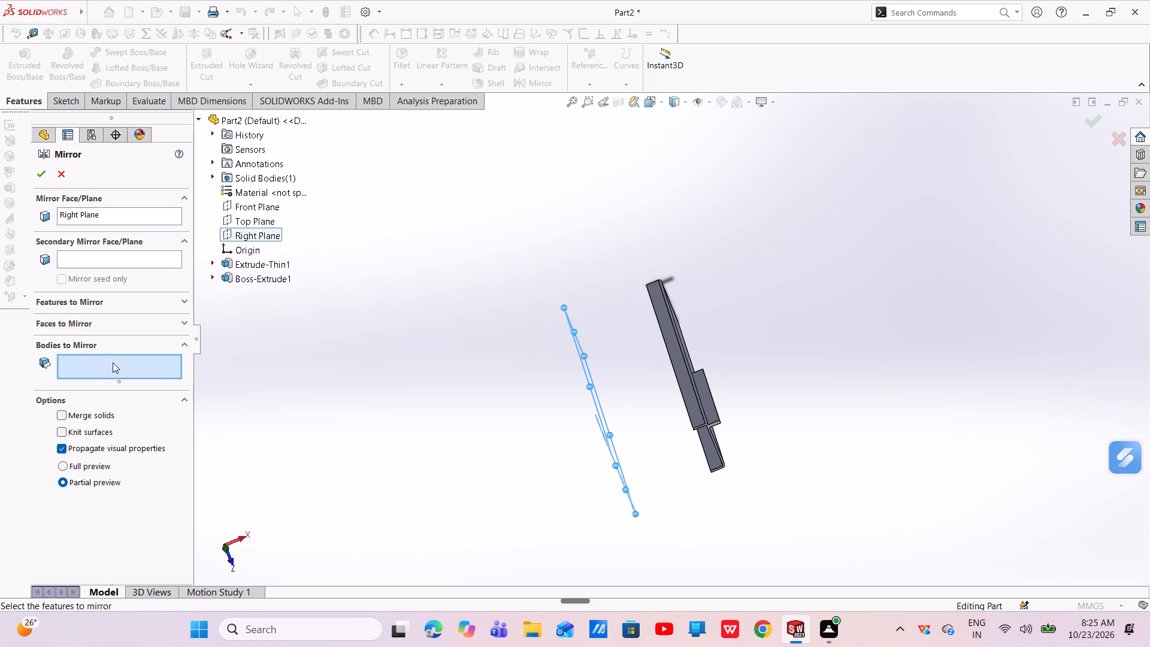
pyautogui.click(113, 362)
pyautogui.click(673, 327)
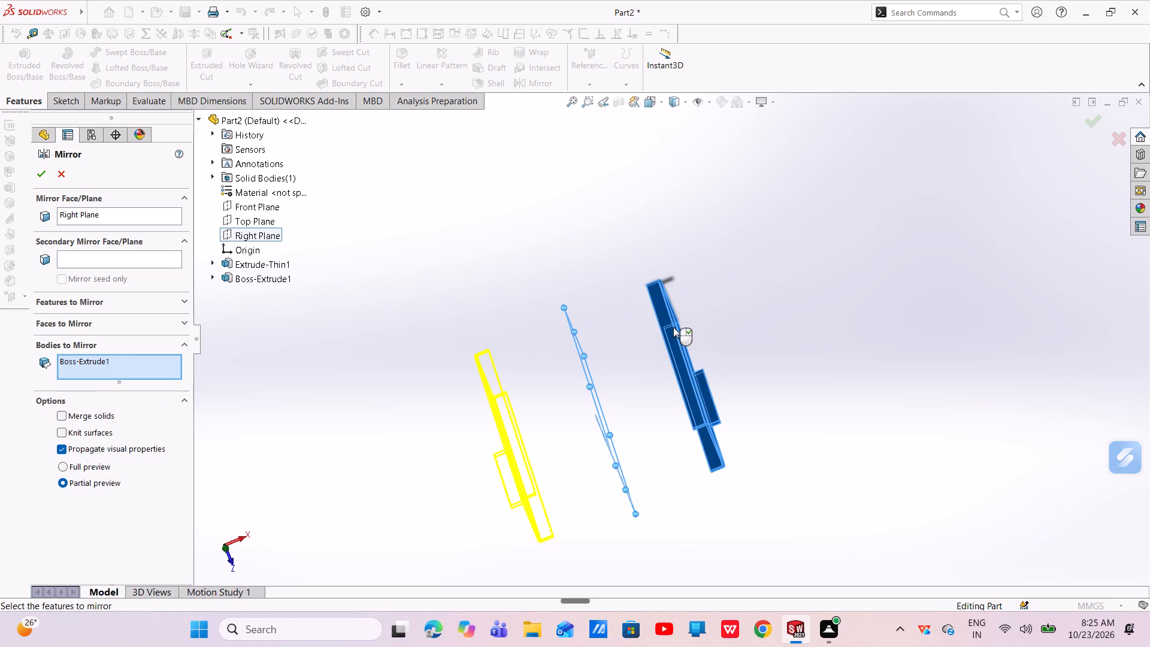
pyautogui.click(49, 176)
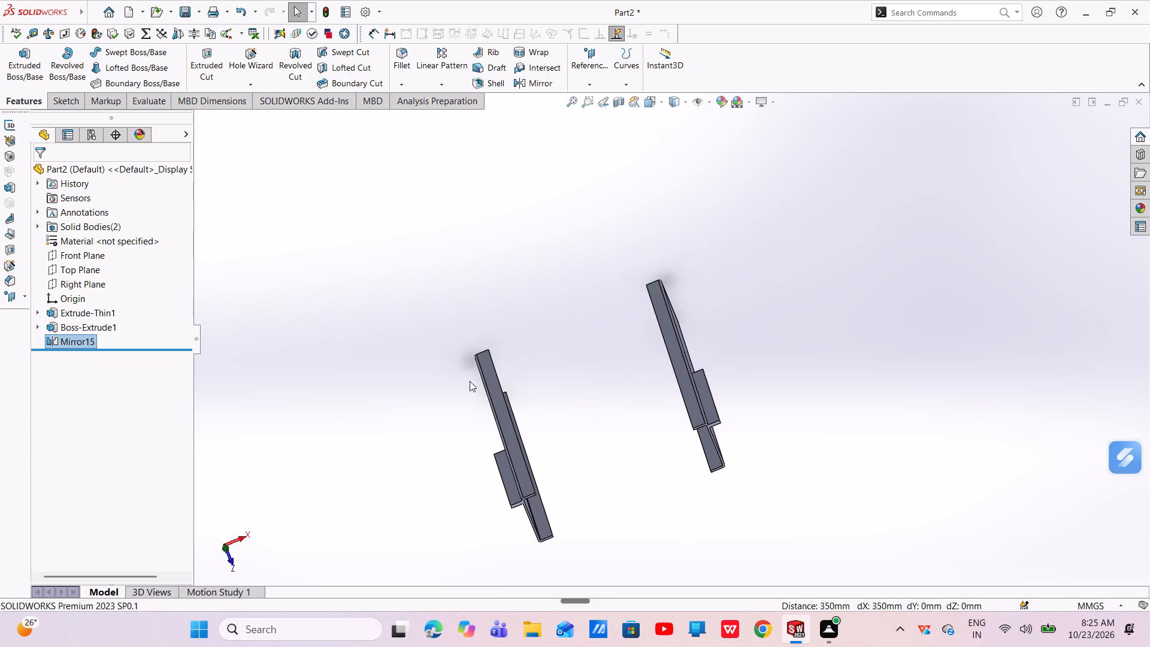
# Examine the original and mirrored channel bodies and their bars from several sides.
pyautogui.scroll(3, 629, 443)
pyautogui.moveTo(625, 431); pyautogui.dragTo(616, 347, button='middle')
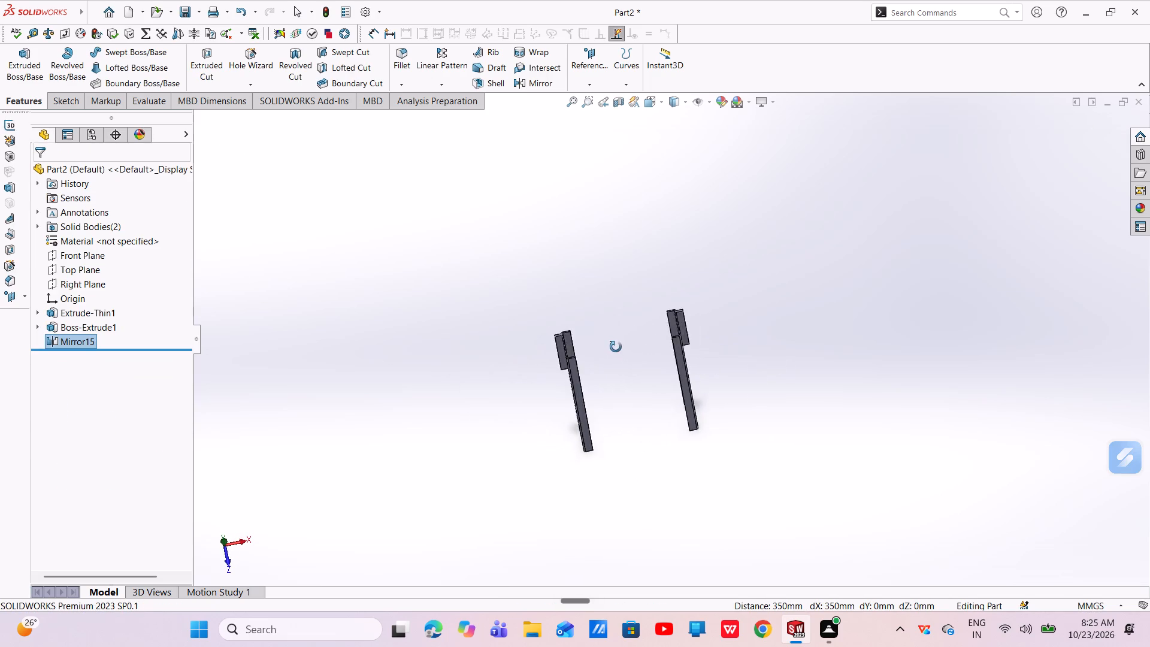
pyautogui.moveTo(616, 347); pyautogui.dragTo(625, 451, button='middle')
pyautogui.scroll(-2, 641, 374)
pyautogui.scroll(3, 641, 374)
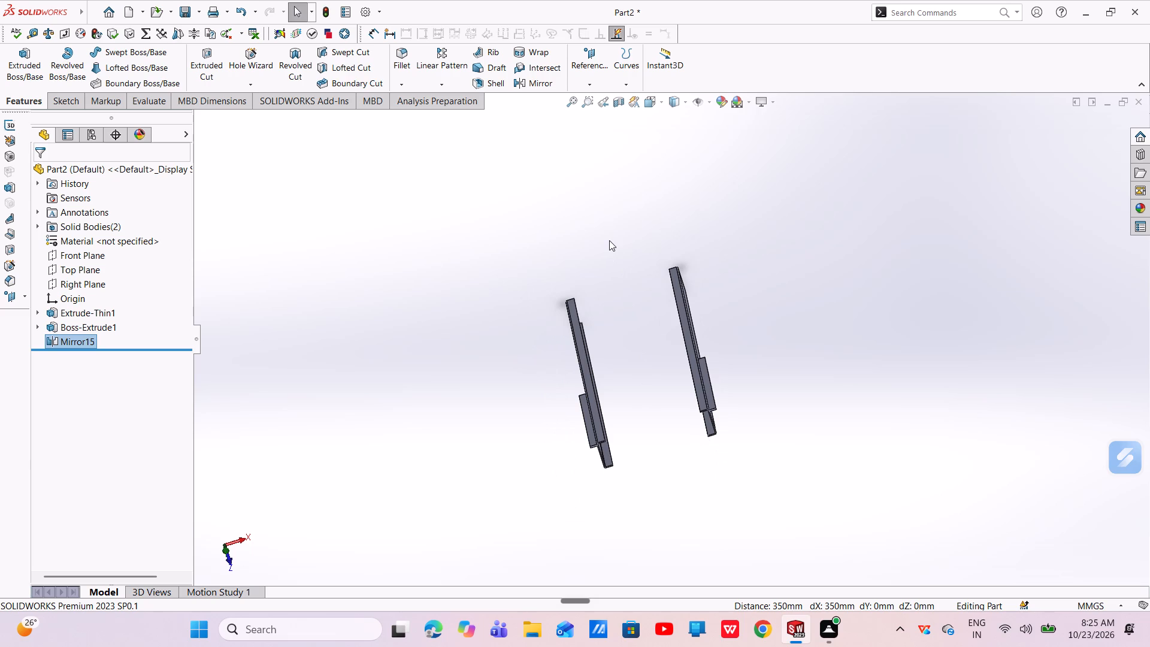
pyautogui.moveTo(641, 467); pyautogui.dragTo(725, 468, button='middle')
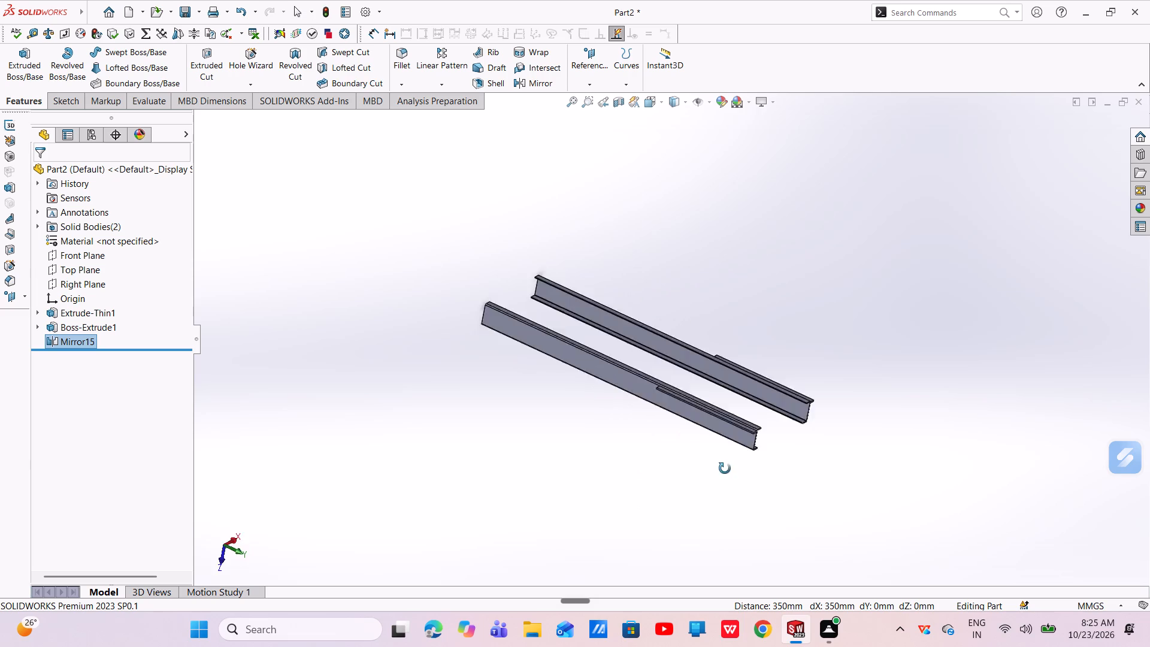
pyautogui.moveTo(725, 468); pyautogui.dragTo(859, 474, button='middle')
pyautogui.scroll(-2, 860, 476)
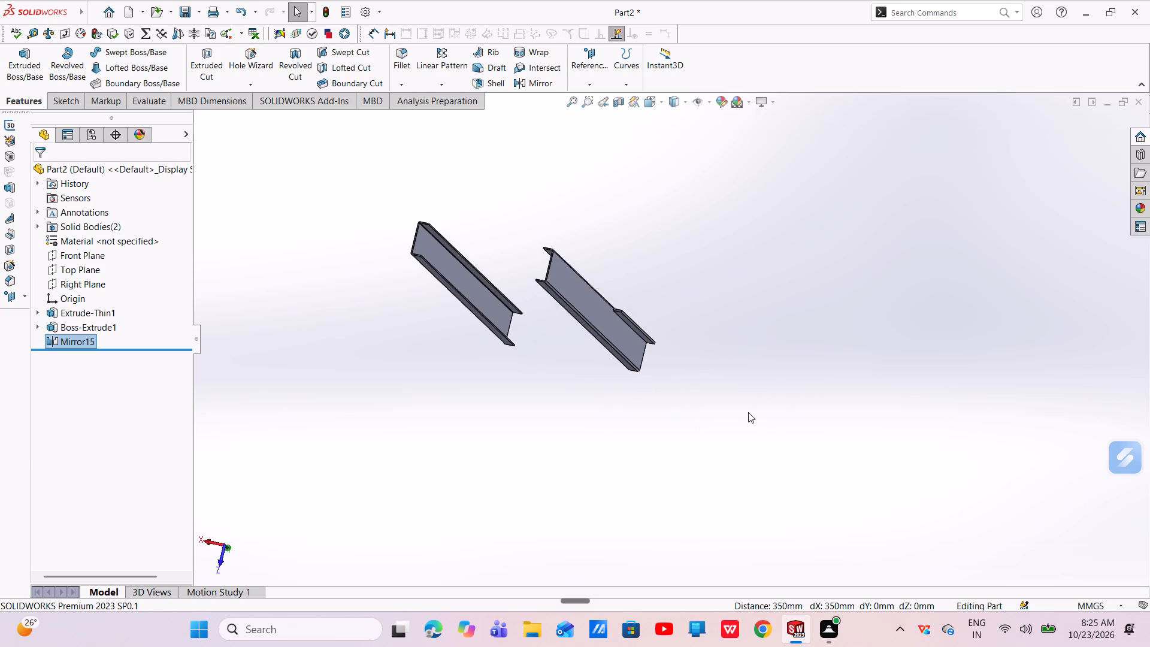
pyautogui.scroll(2, 748, 412)
pyautogui.moveTo(646, 346); pyautogui.dragTo(658, 422, button='middle')
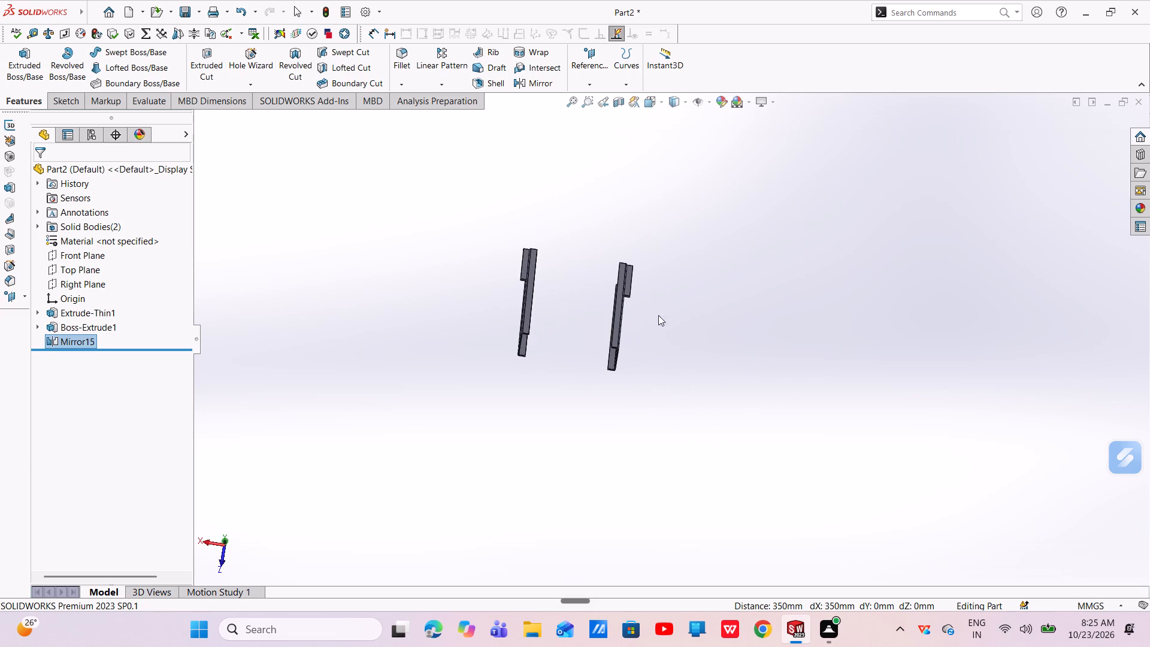
pyautogui.scroll(-6, 652, 287)
pyautogui.moveTo(615, 325); pyautogui.dragTo(619, 288, button='middle')
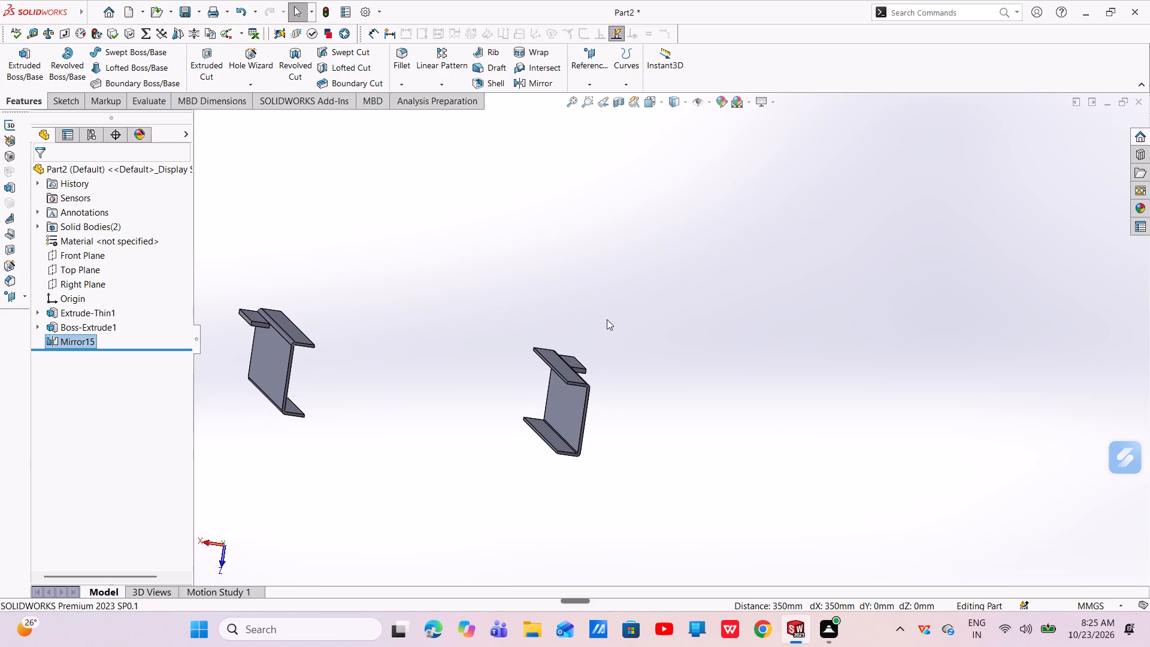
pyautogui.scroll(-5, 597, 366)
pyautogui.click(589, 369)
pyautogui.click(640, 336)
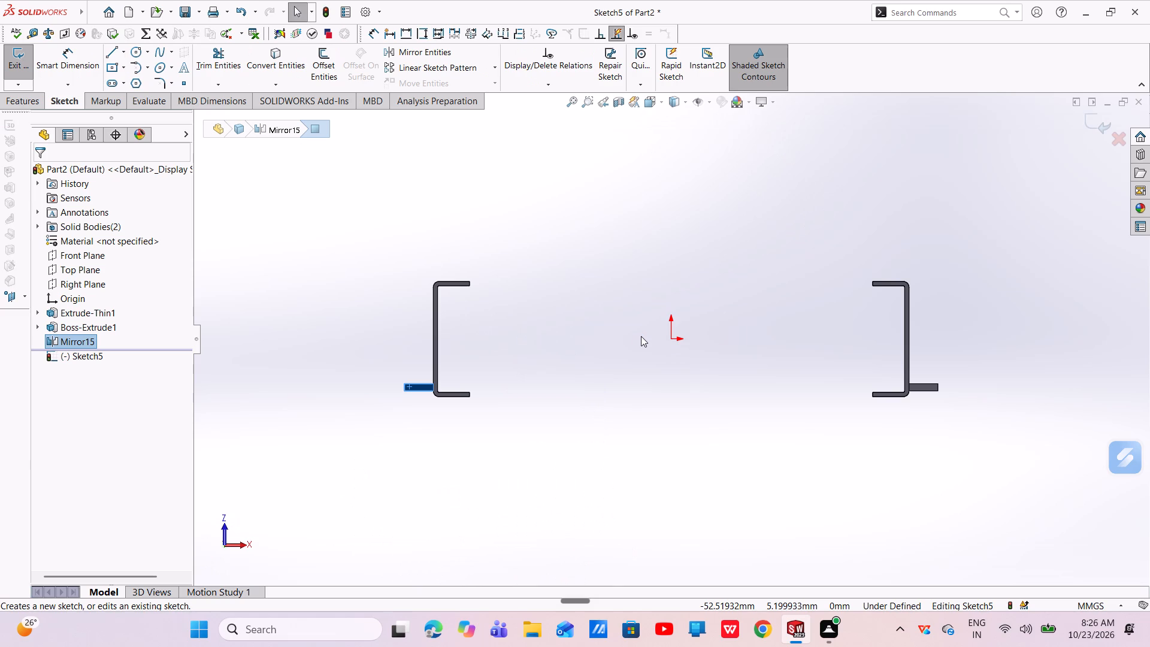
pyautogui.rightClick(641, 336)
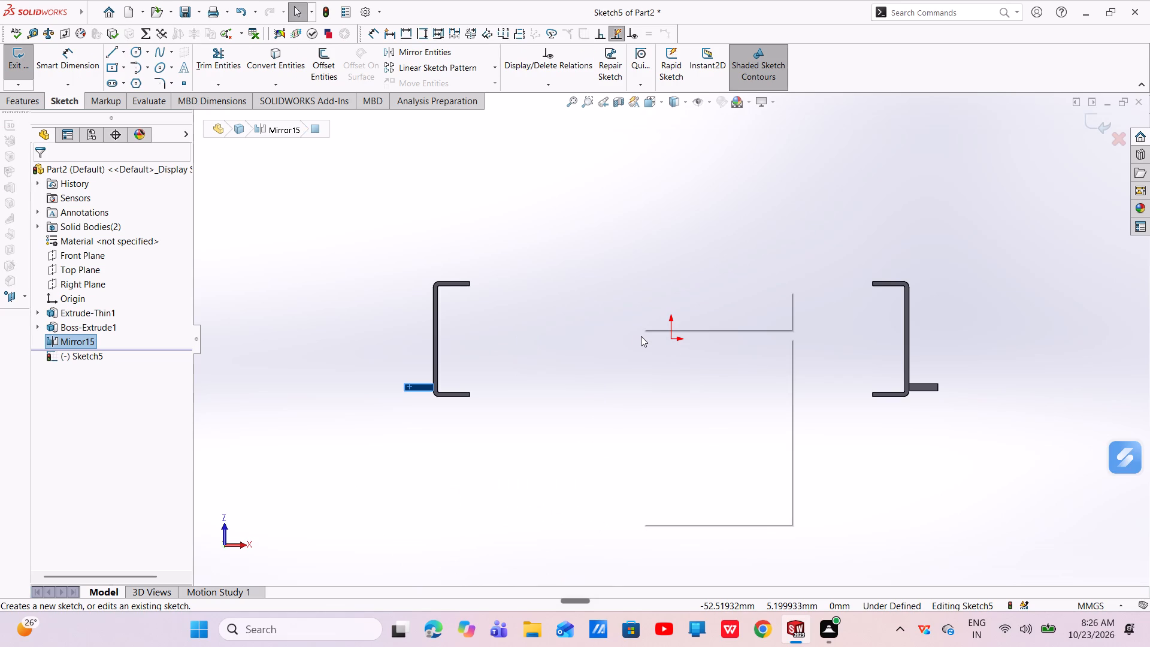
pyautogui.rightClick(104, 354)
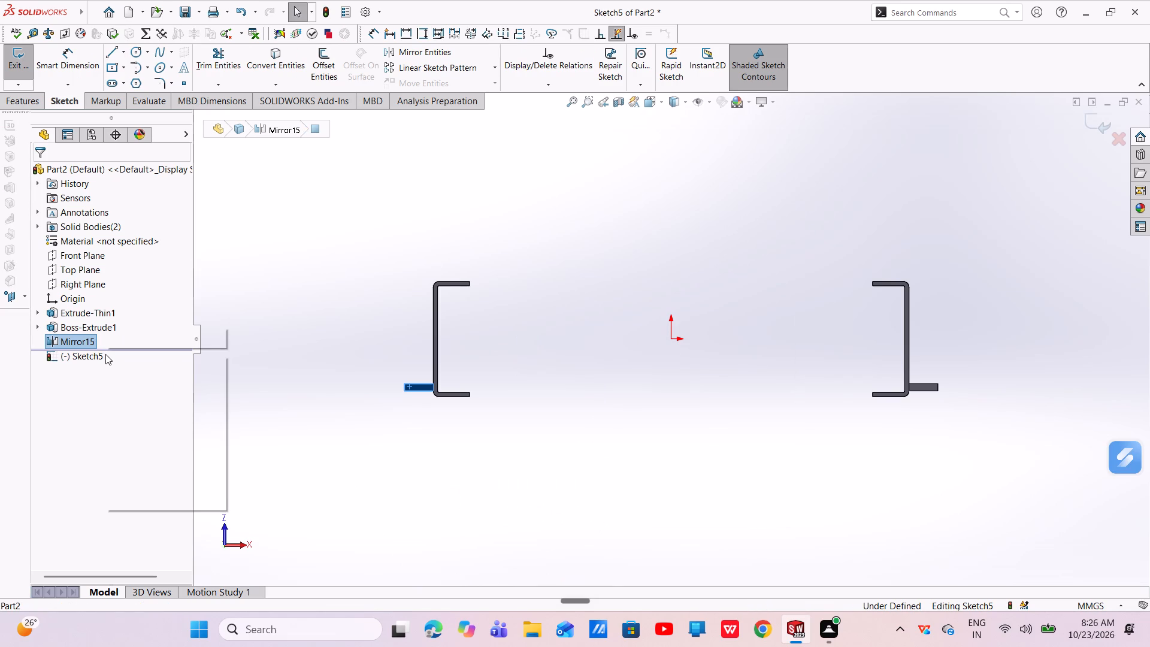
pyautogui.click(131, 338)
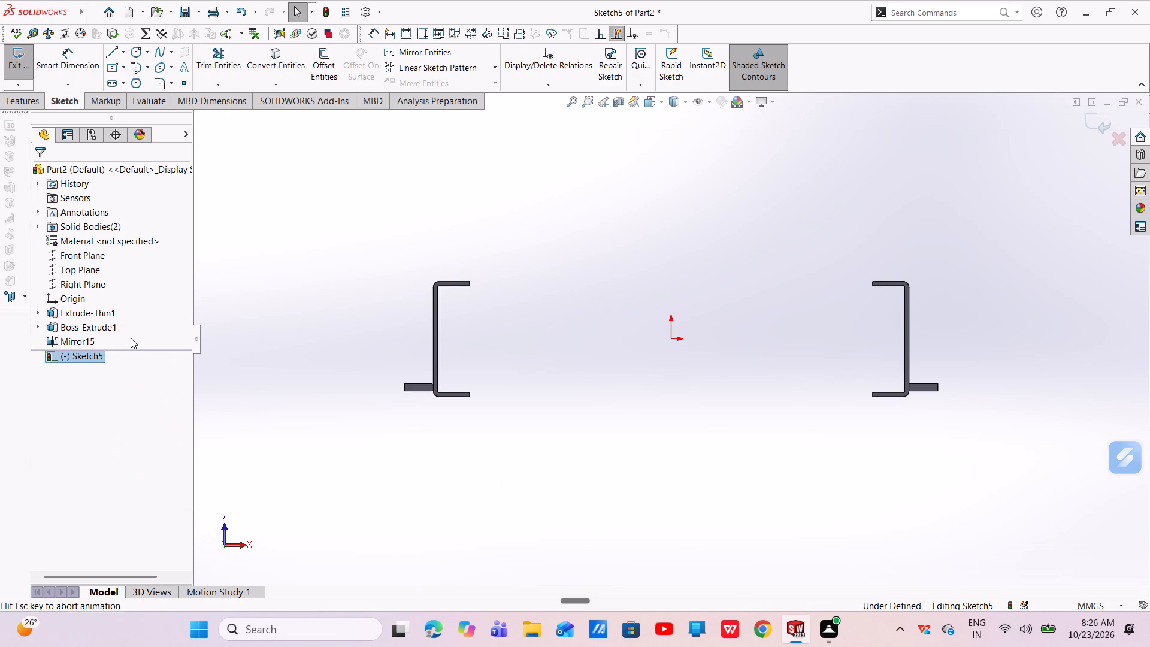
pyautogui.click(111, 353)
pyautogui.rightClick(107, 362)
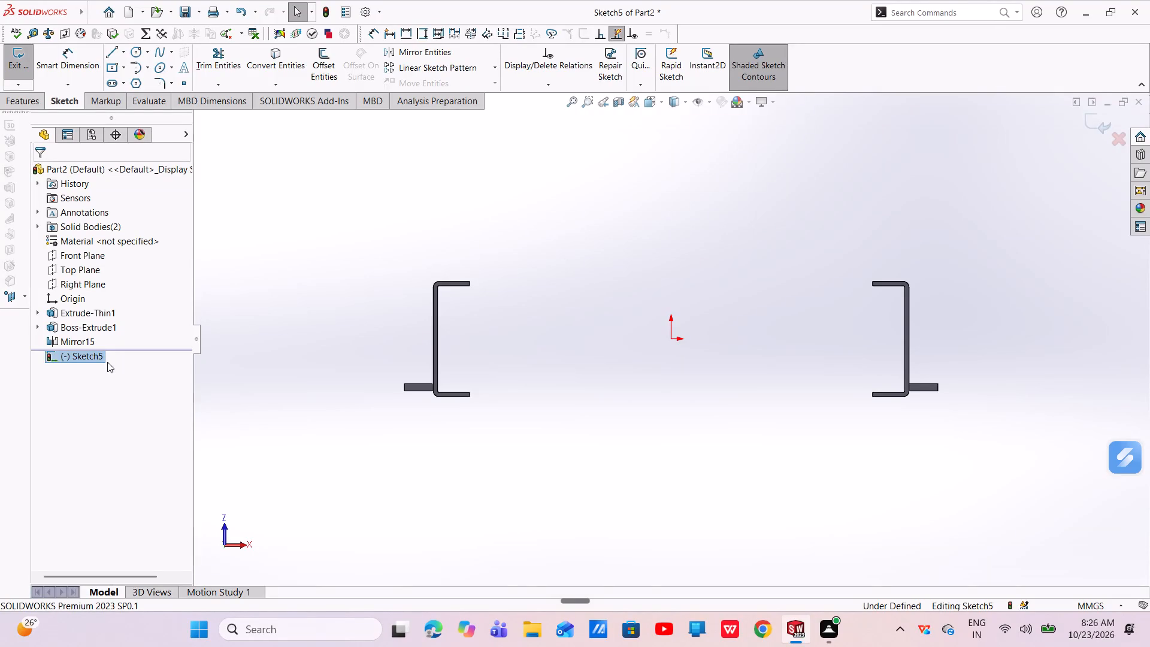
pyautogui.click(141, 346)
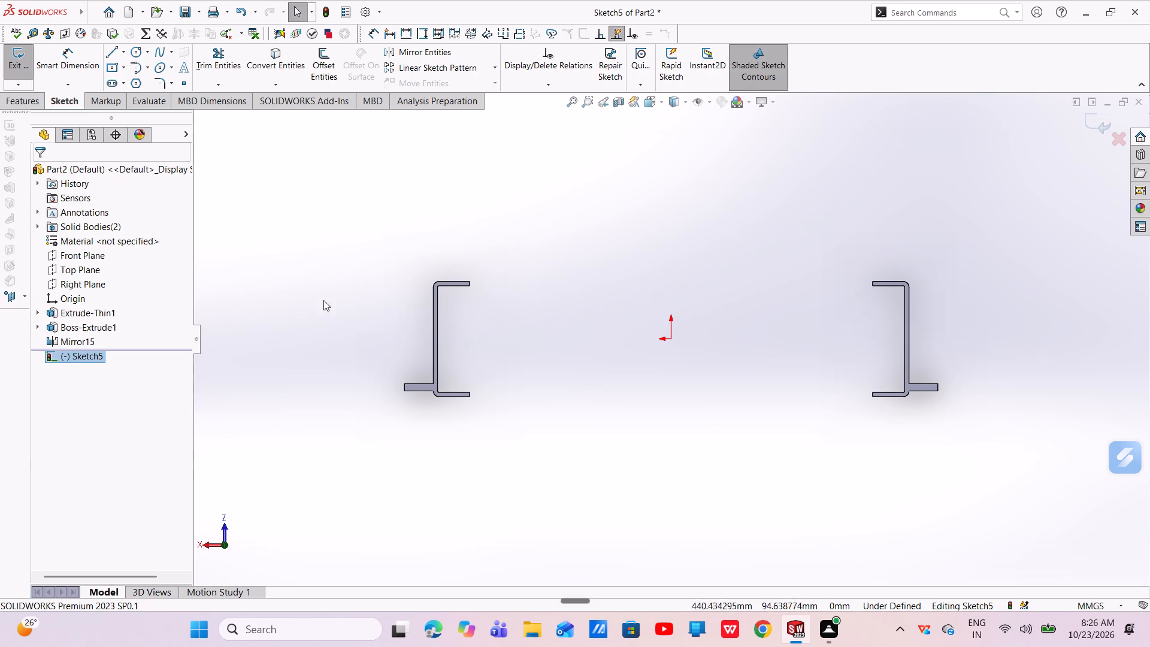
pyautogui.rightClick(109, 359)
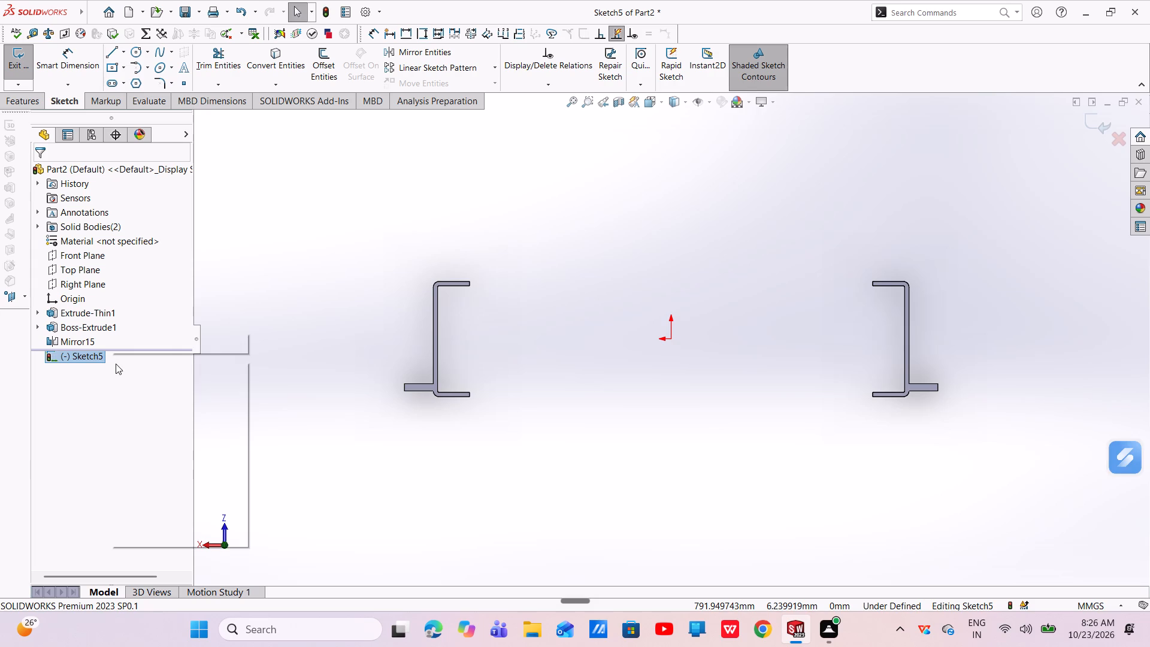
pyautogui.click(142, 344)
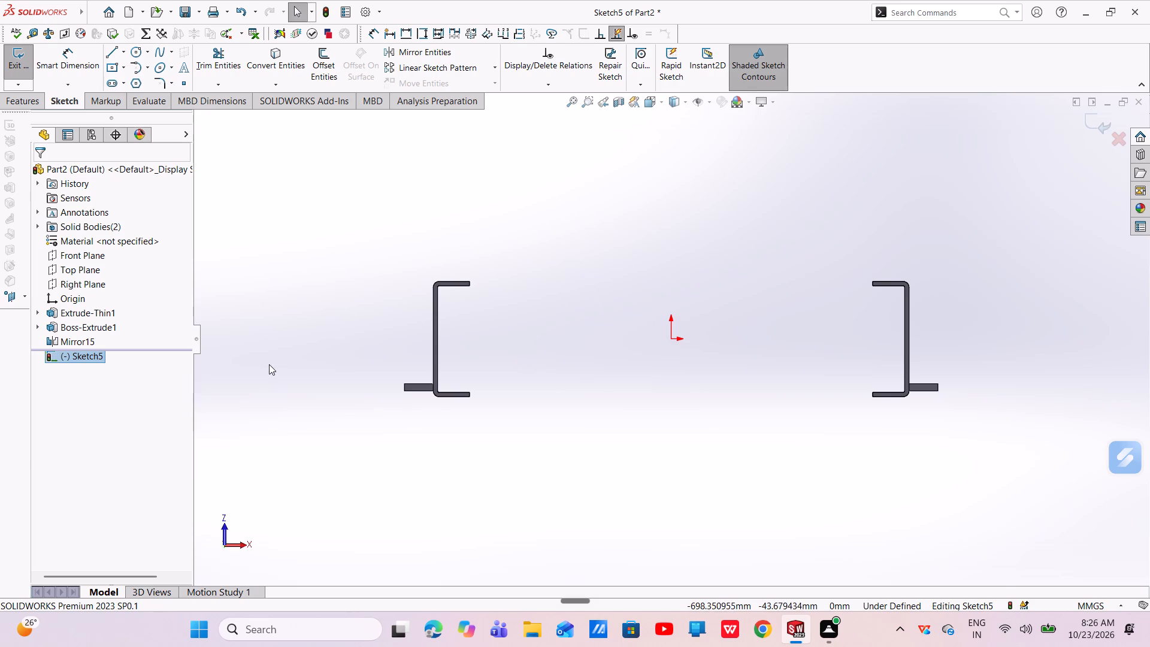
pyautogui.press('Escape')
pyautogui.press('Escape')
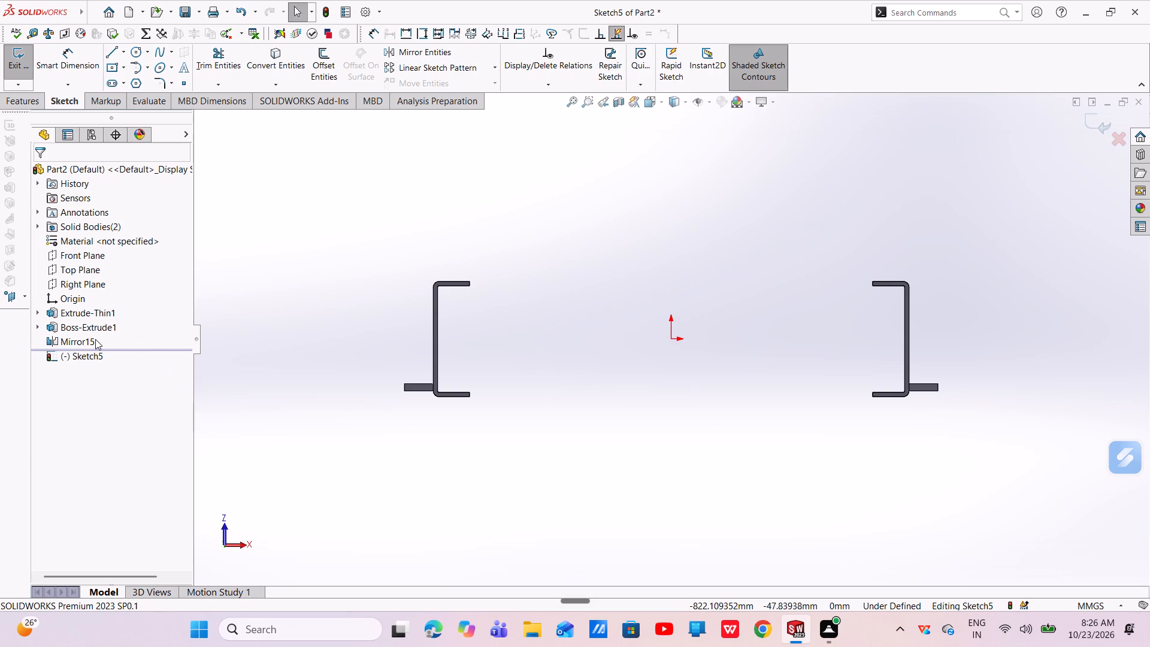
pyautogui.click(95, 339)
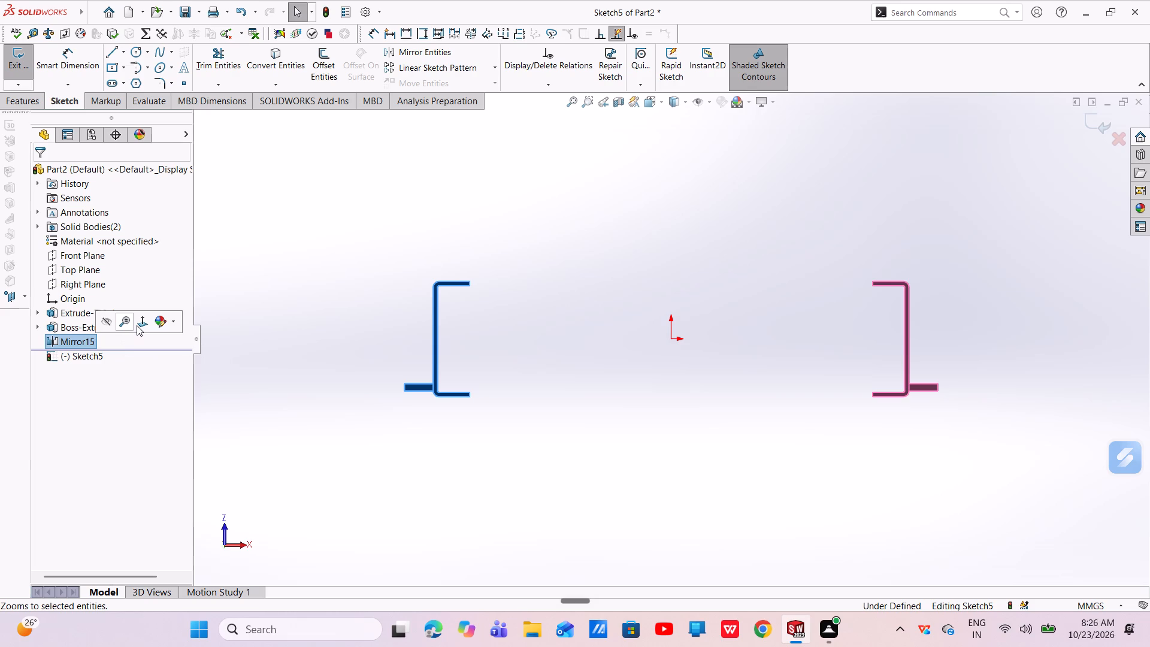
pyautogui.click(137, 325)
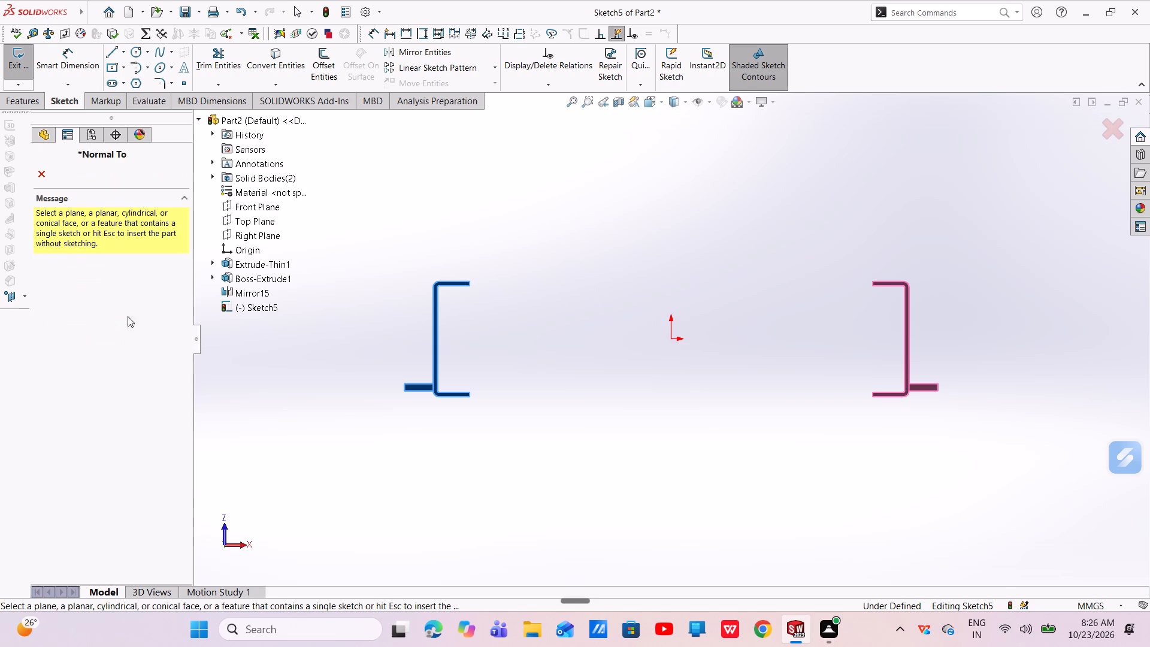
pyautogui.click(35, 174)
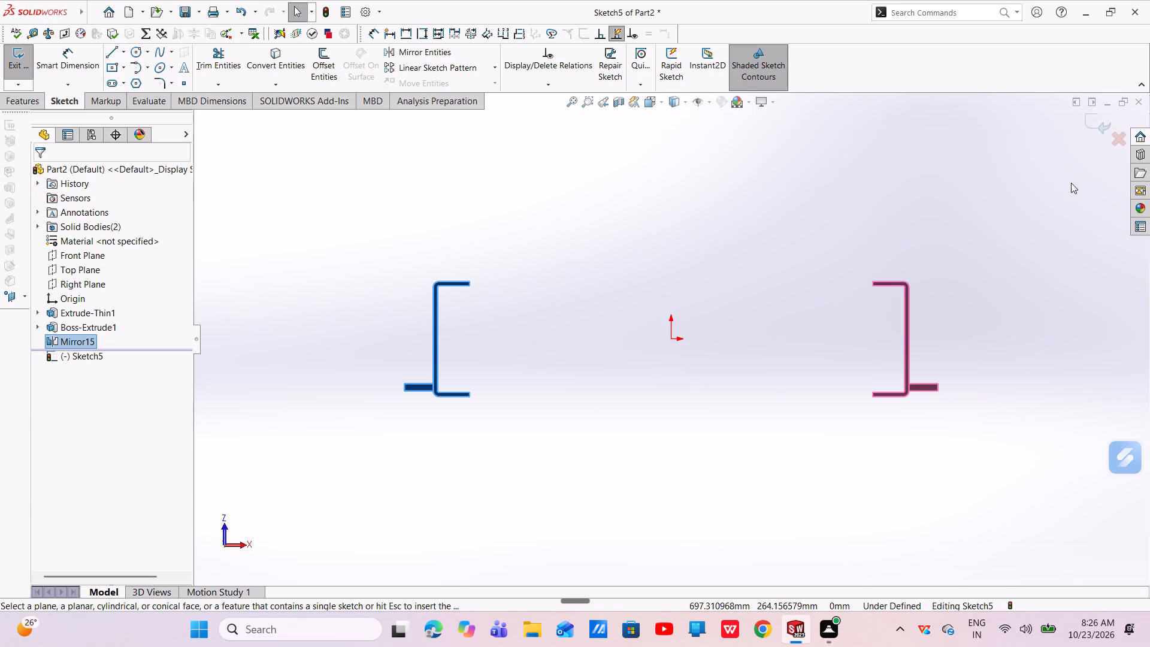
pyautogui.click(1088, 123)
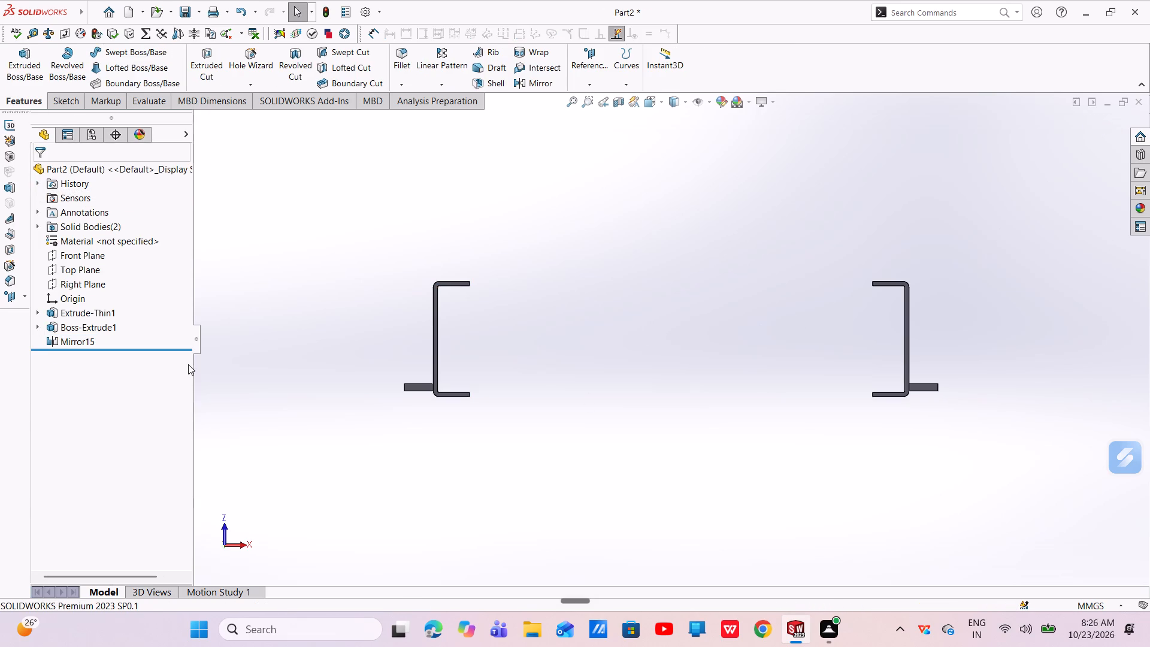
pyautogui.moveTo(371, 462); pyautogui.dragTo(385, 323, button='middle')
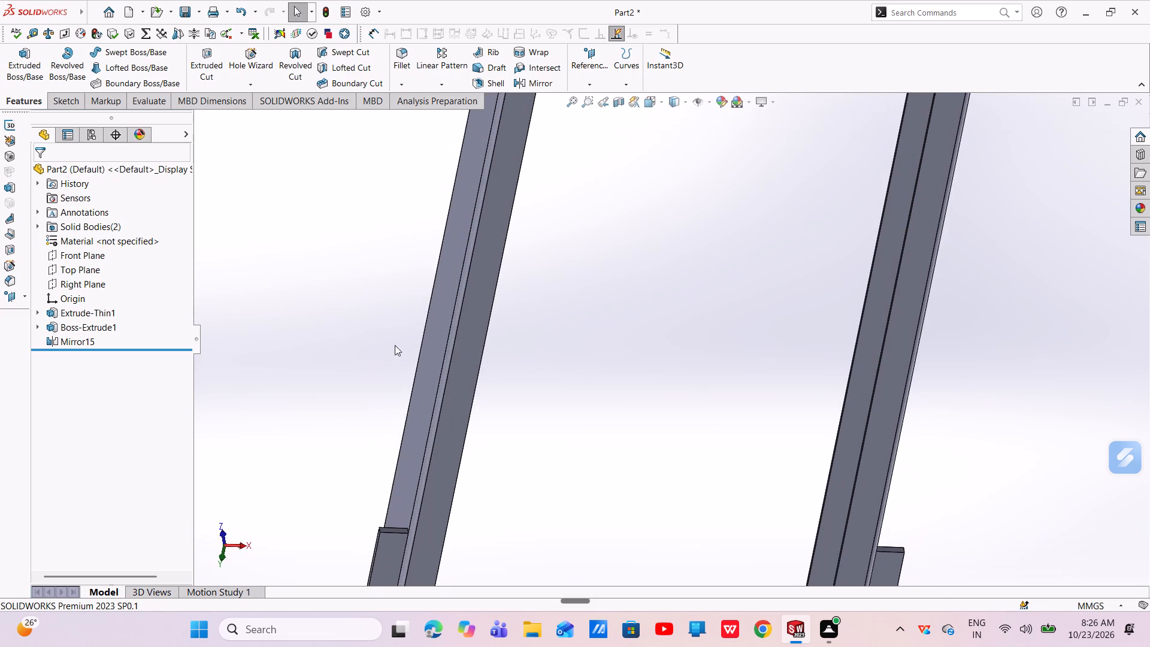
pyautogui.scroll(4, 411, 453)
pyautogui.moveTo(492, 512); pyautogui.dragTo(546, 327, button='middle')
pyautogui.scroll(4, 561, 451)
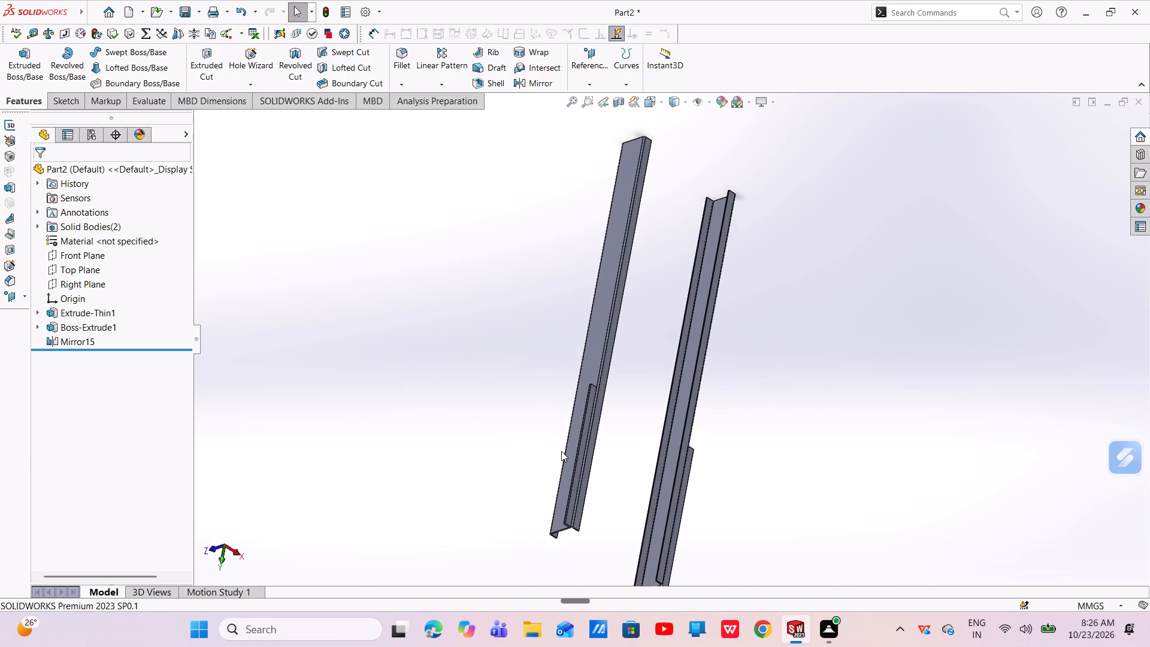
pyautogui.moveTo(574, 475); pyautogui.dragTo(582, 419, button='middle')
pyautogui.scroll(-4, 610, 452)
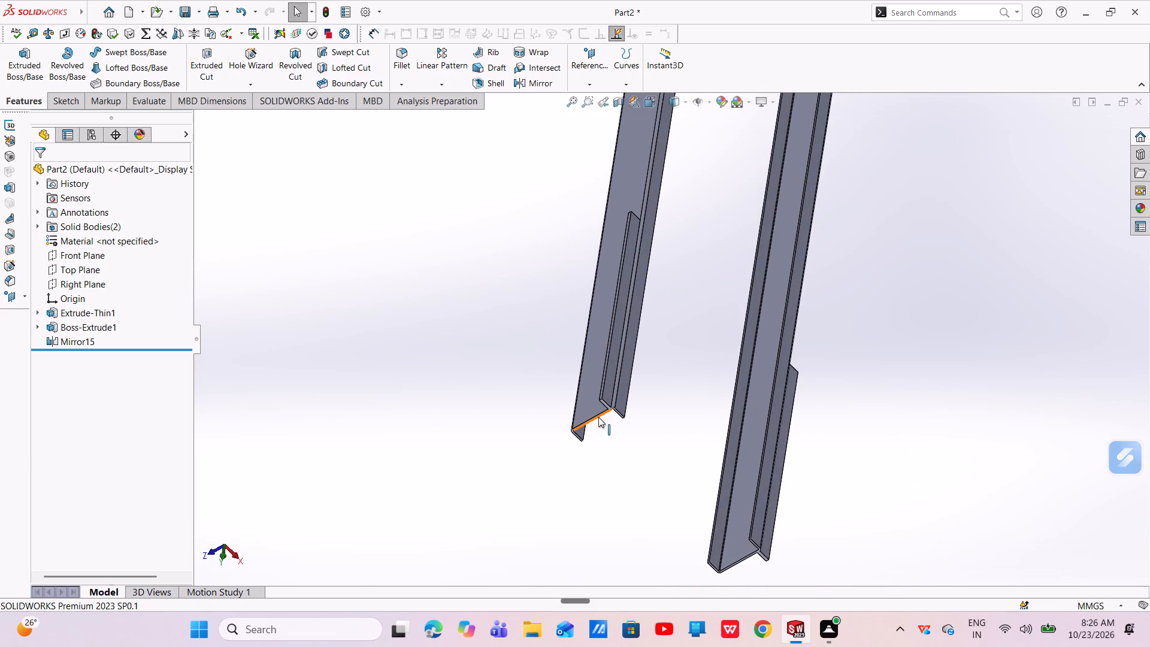
# Start a sketch on the channel's end face and draw a corner rectangle about 818 × 151 mm spanning above both channels.
pyautogui.scroll(-7, 603, 415)
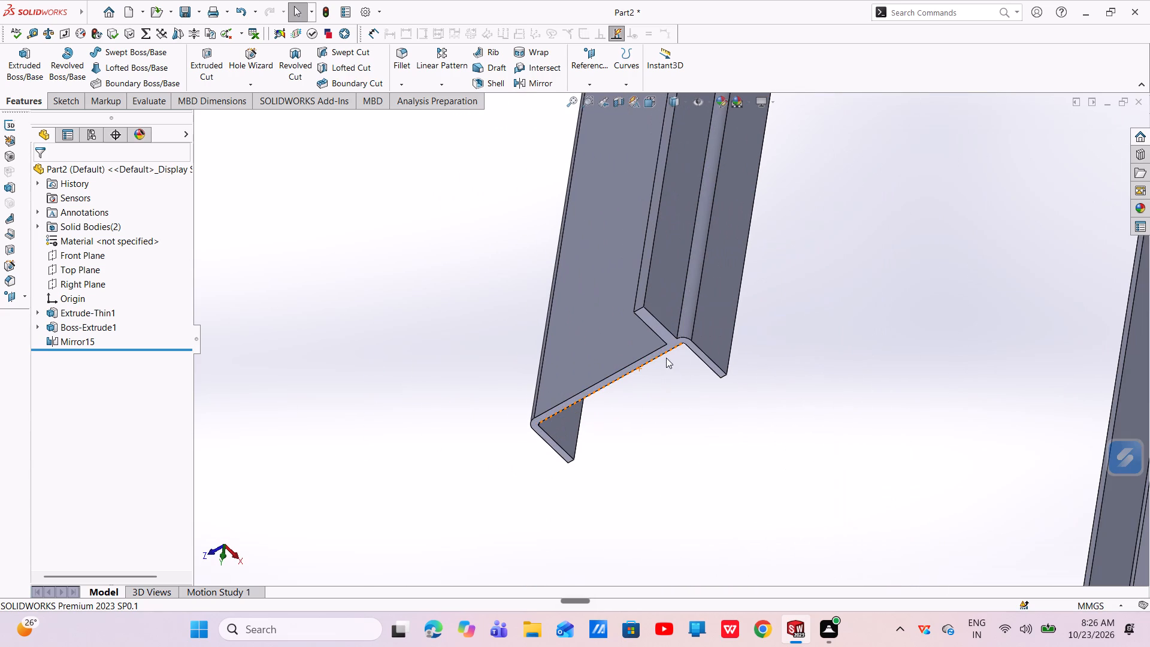
pyautogui.click(670, 339)
pyautogui.click(714, 301)
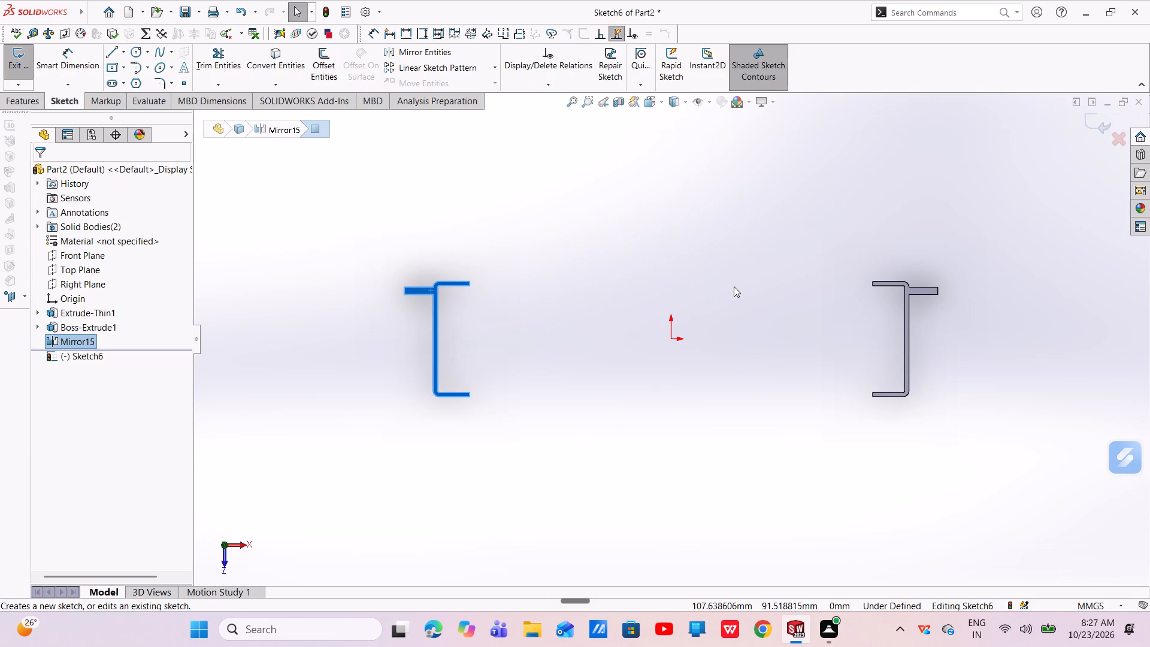
pyautogui.press('Escape')
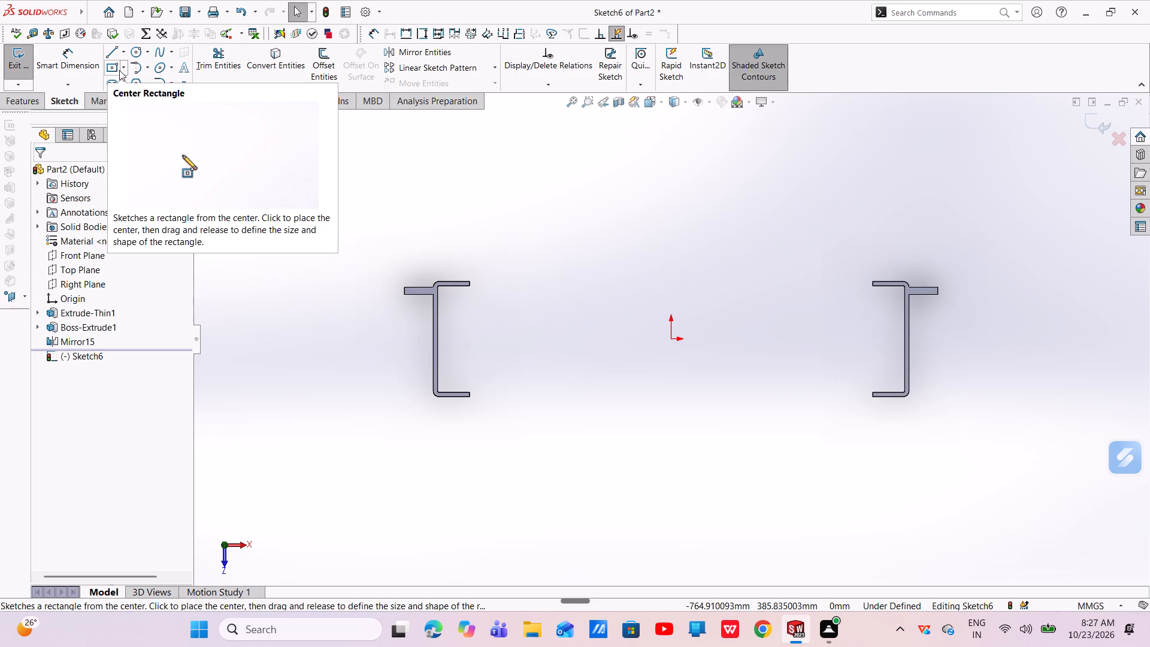
pyautogui.click(125, 69)
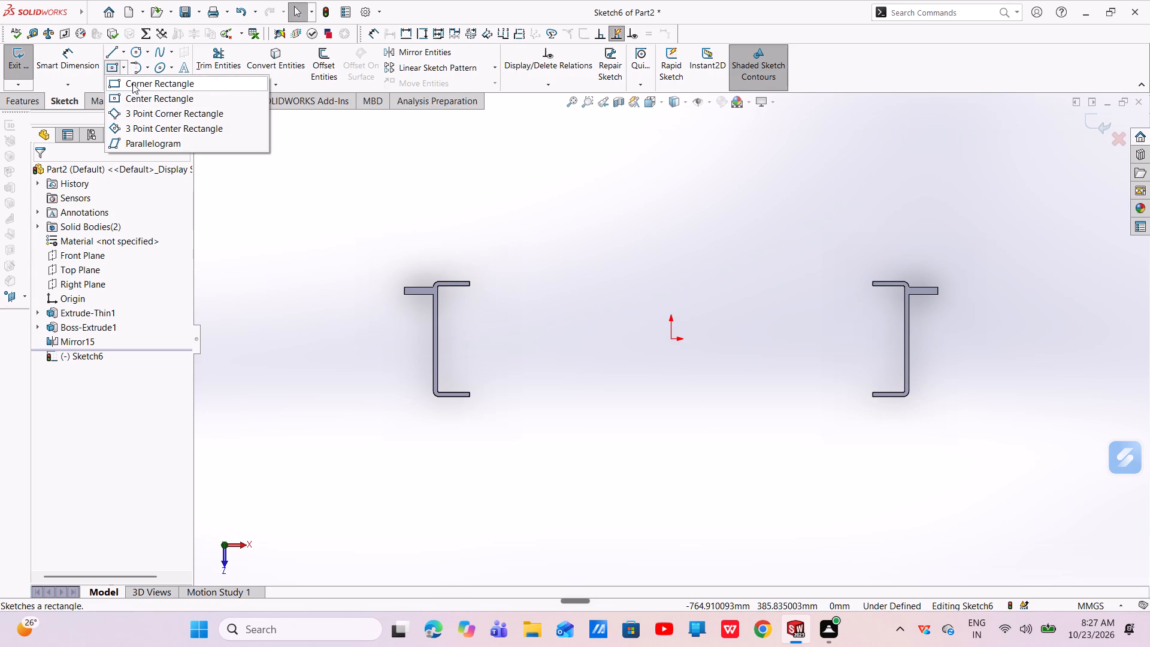
pyautogui.click(132, 83)
pyautogui.click(435, 280)
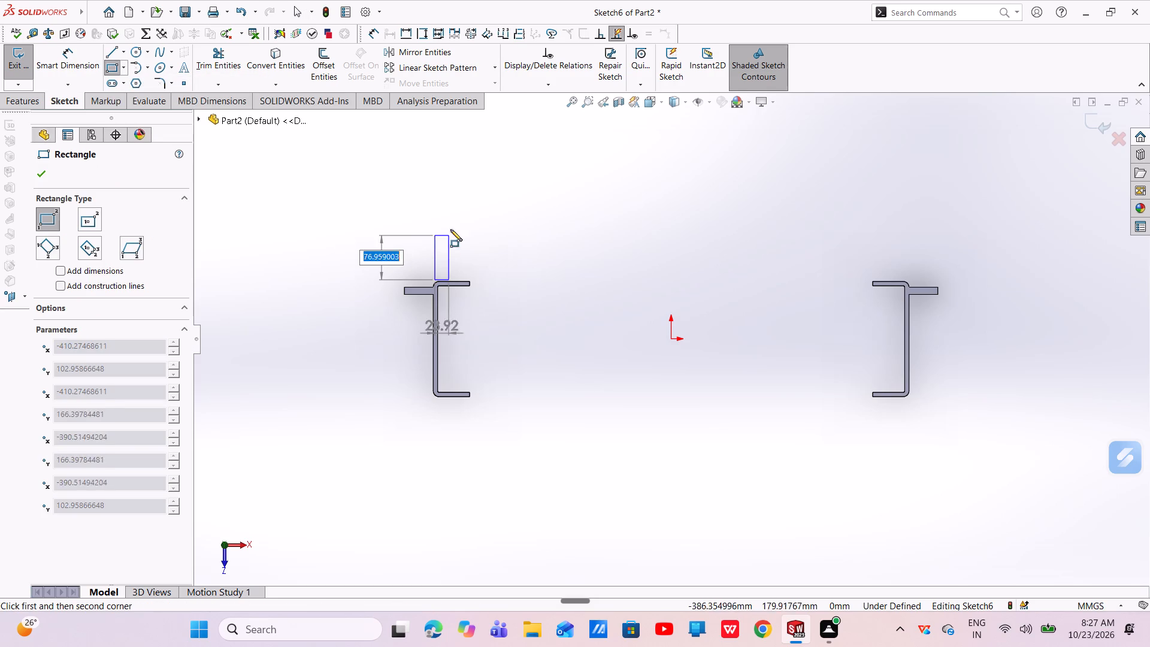
pyautogui.click(906, 193)
pyautogui.rightClick(903, 194)
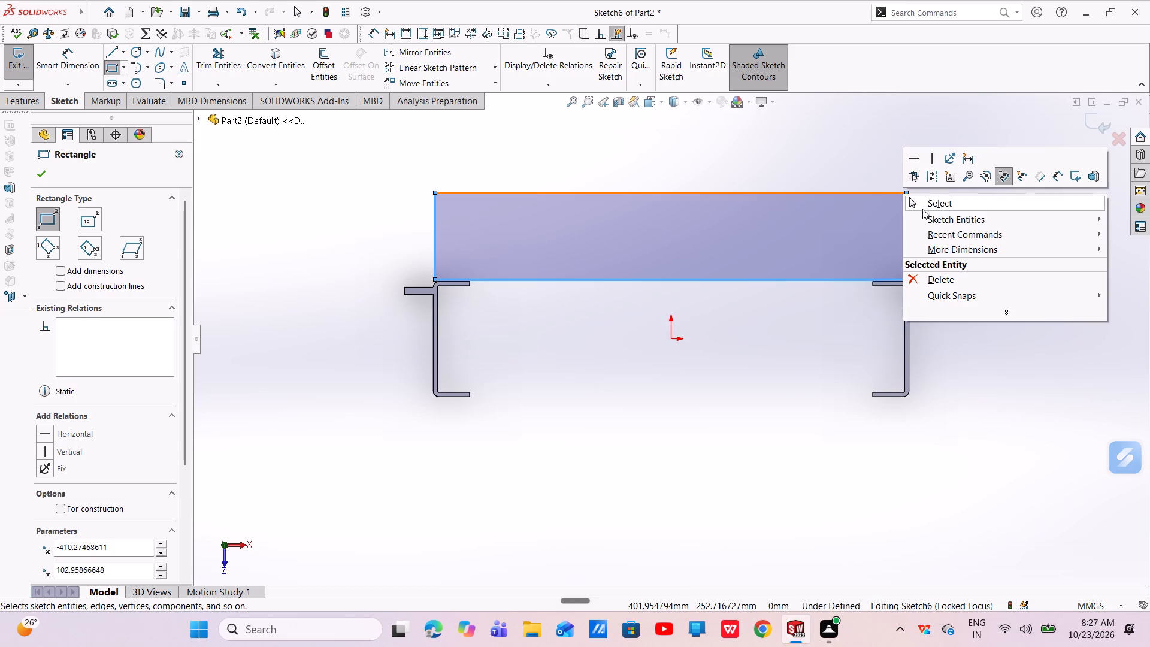
pyautogui.click(937, 202)
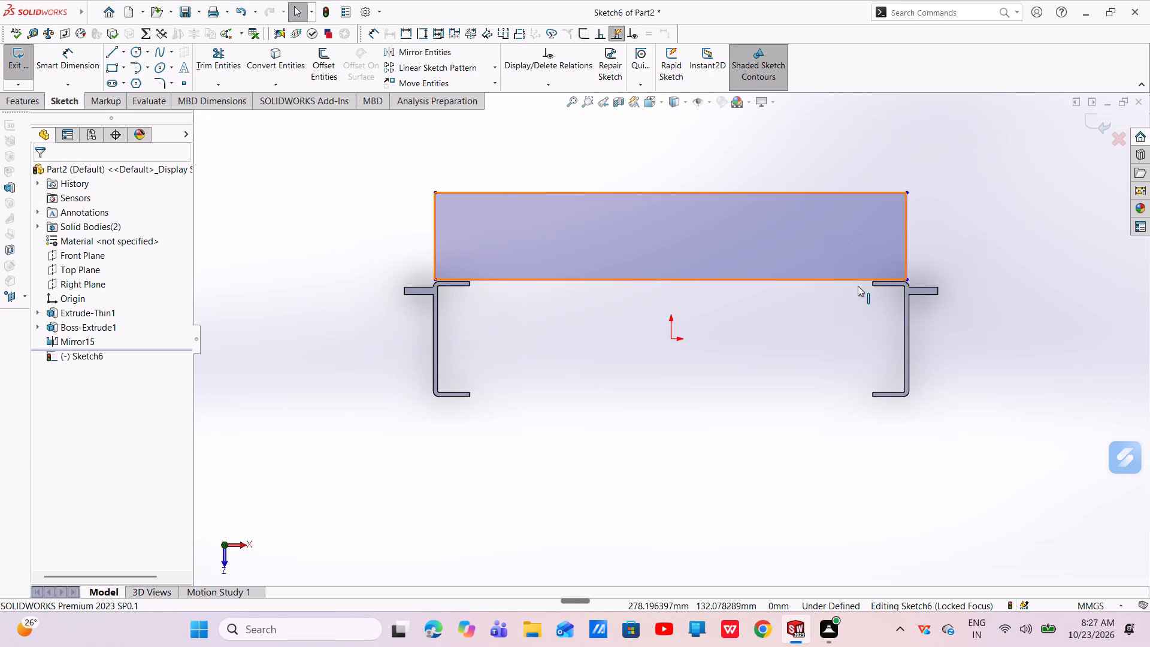
# Make the rectangle's lower corner near the original channel coincident with the outer edge of that channel's upper flange.
pyautogui.scroll(-7, 939, 283)
pyautogui.scroll(-5, 625, 293)
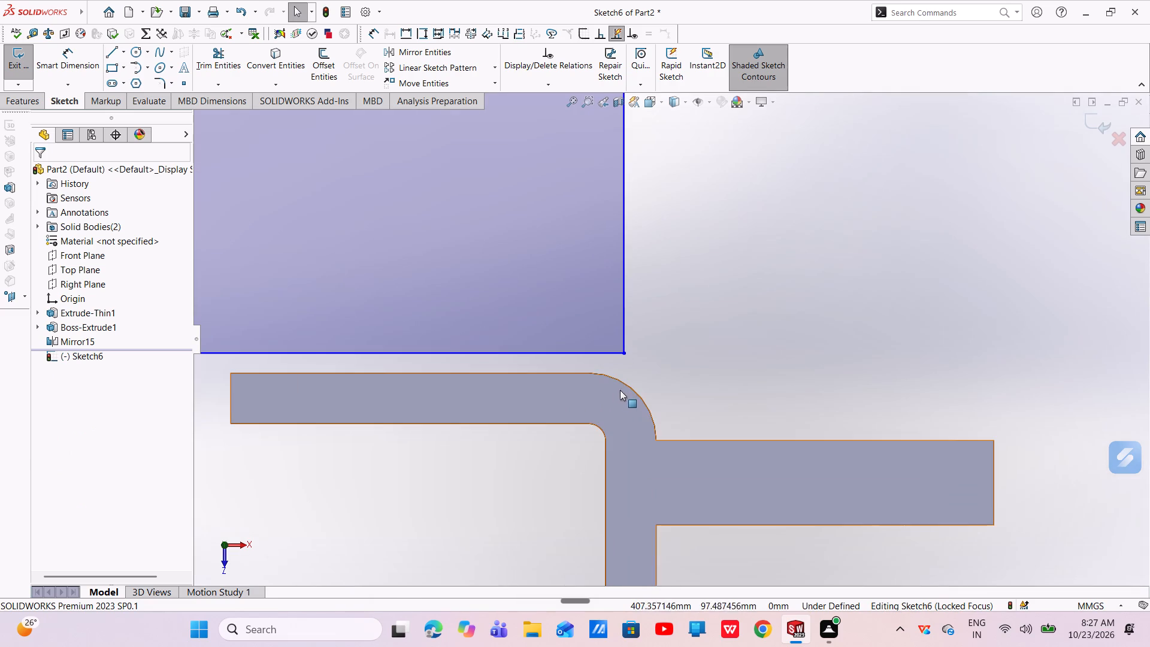
pyautogui.press('Escape')
pyautogui.click(627, 355)
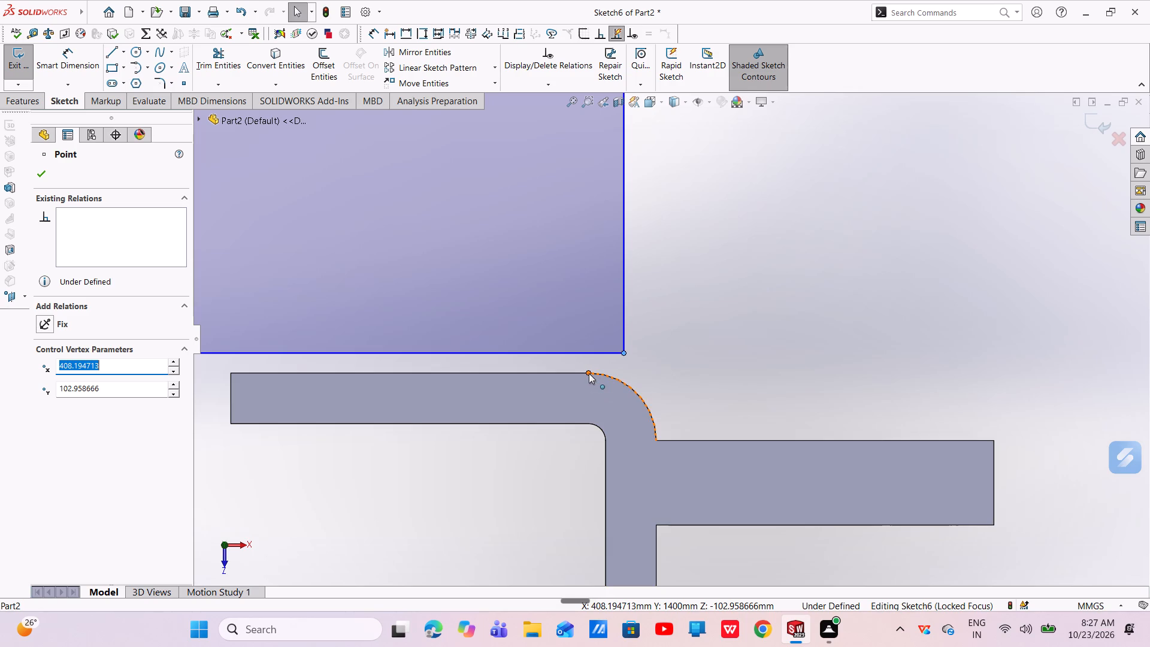
pyautogui.keyDown('ctrl'); pyautogui.click(589, 373); pyautogui.keyUp('ctrl')
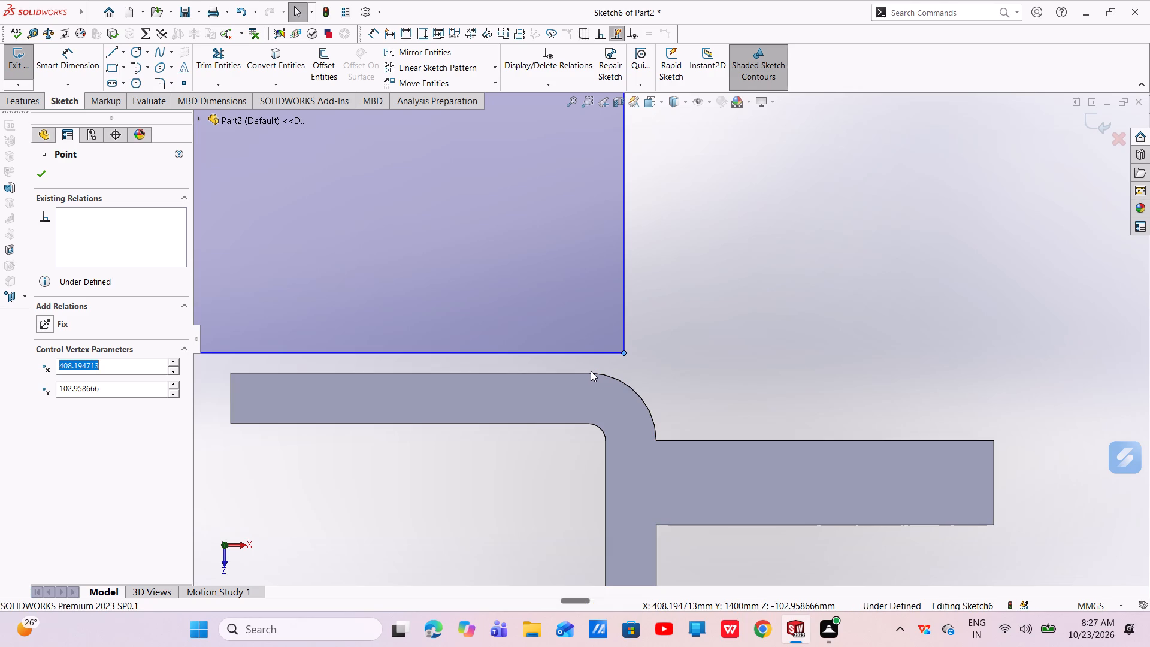
pyautogui.press('Escape')
pyautogui.press('Escape')
pyautogui.click(624, 352)
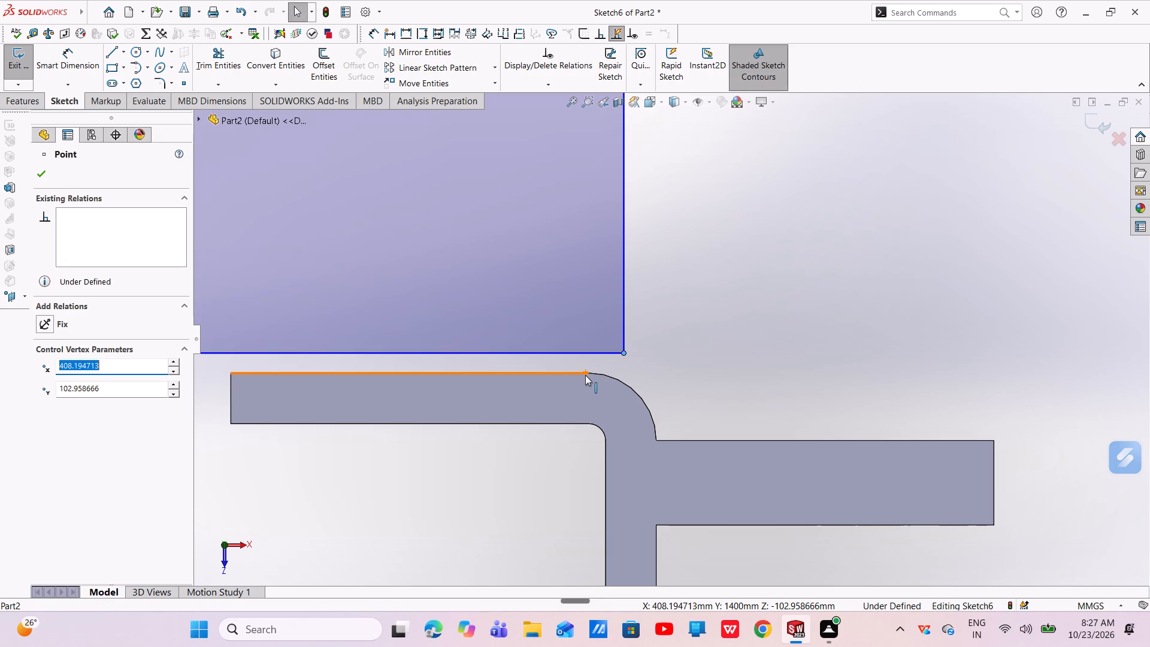
pyautogui.keyDown('ctrl'); pyautogui.scroll(-4, 586, 374); pyautogui.keyUp('ctrl')
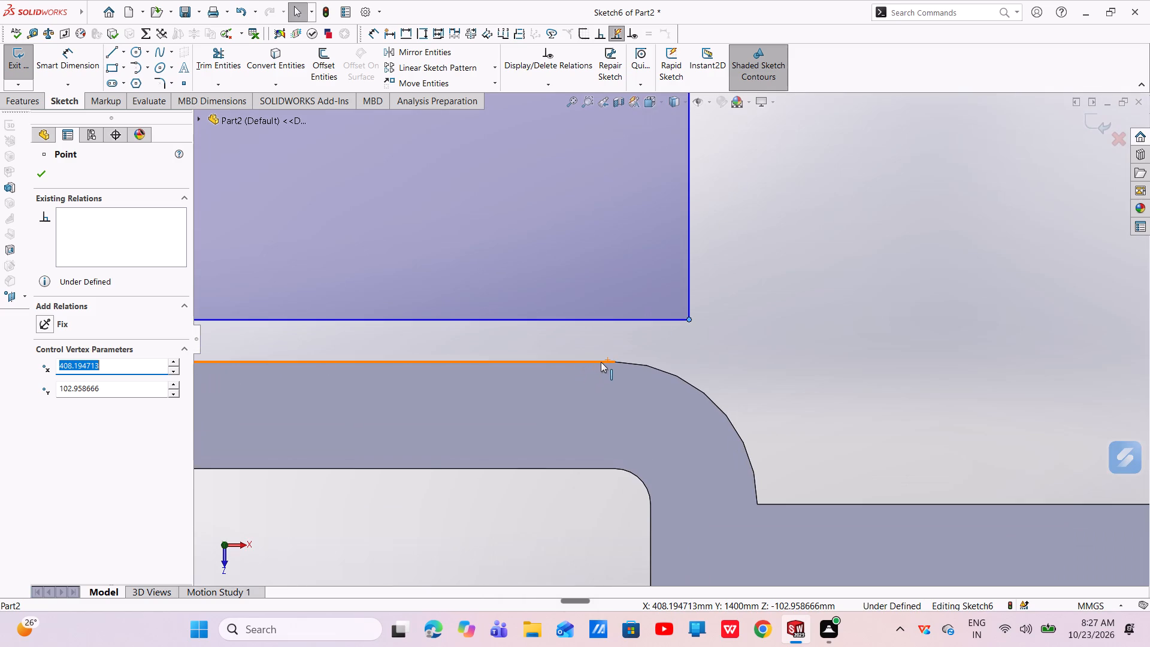
pyautogui.keyDown('ctrl'); pyautogui.click(607, 362); pyautogui.keyUp('ctrl')
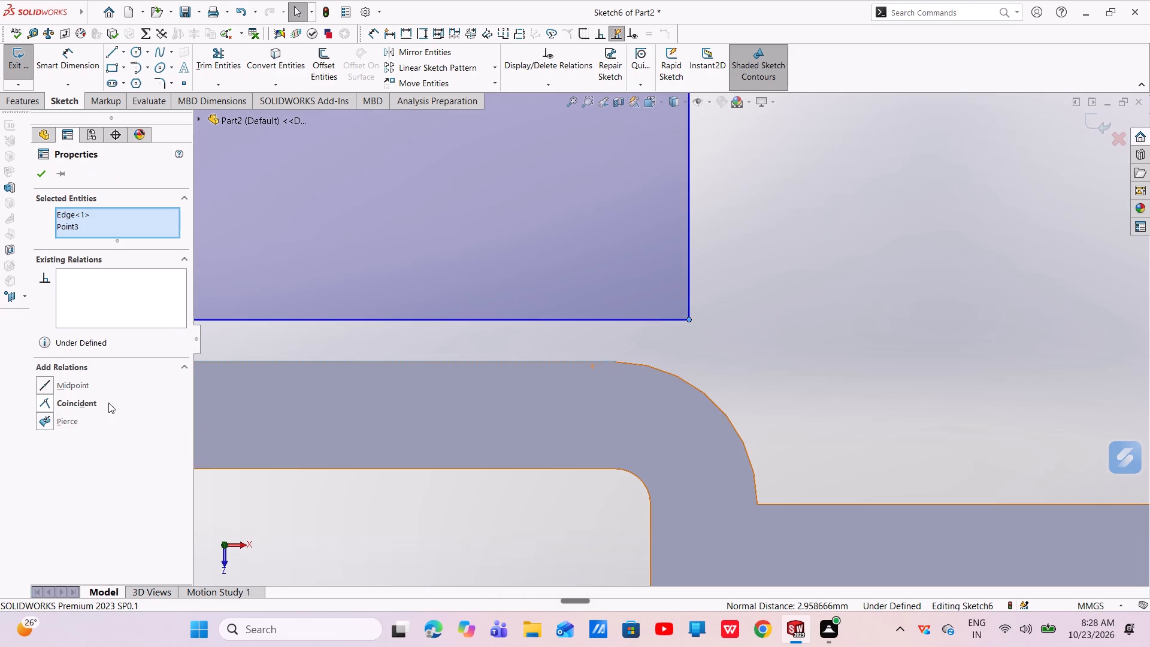
pyautogui.click(85, 403)
# Snap the rectangle's two lower corners onto the points where each channel's upper flange meets its rounded bend.
pyautogui.scroll(4, 540, 390)
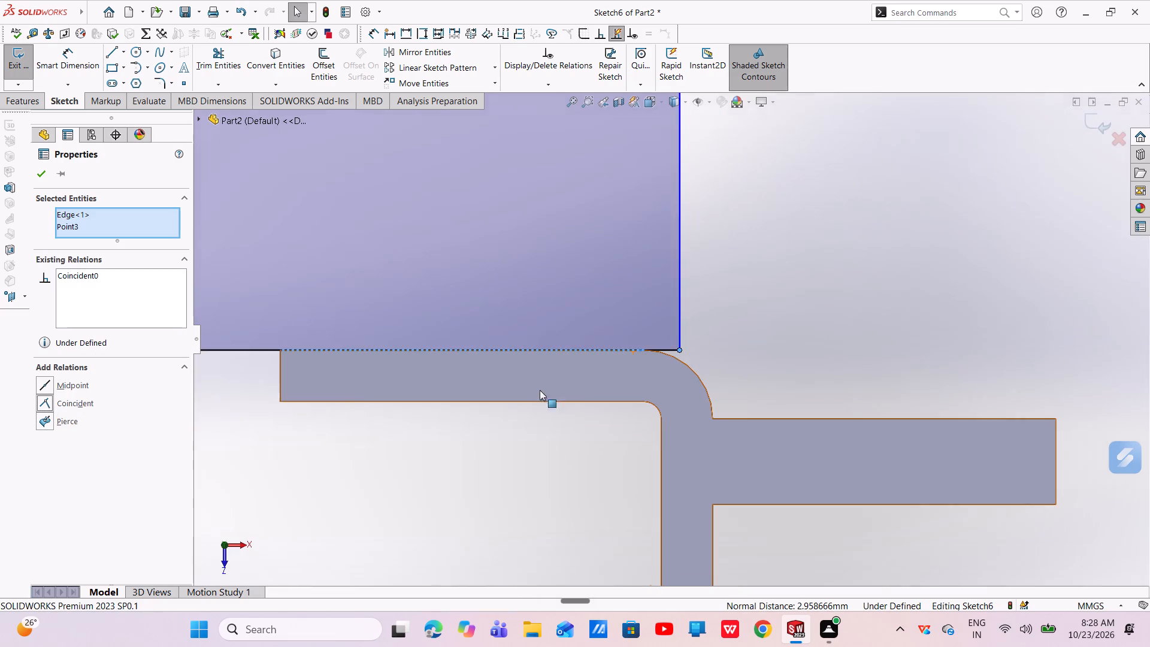
pyautogui.scroll(4, 619, 342)
pyautogui.scroll(-5, 661, 346)
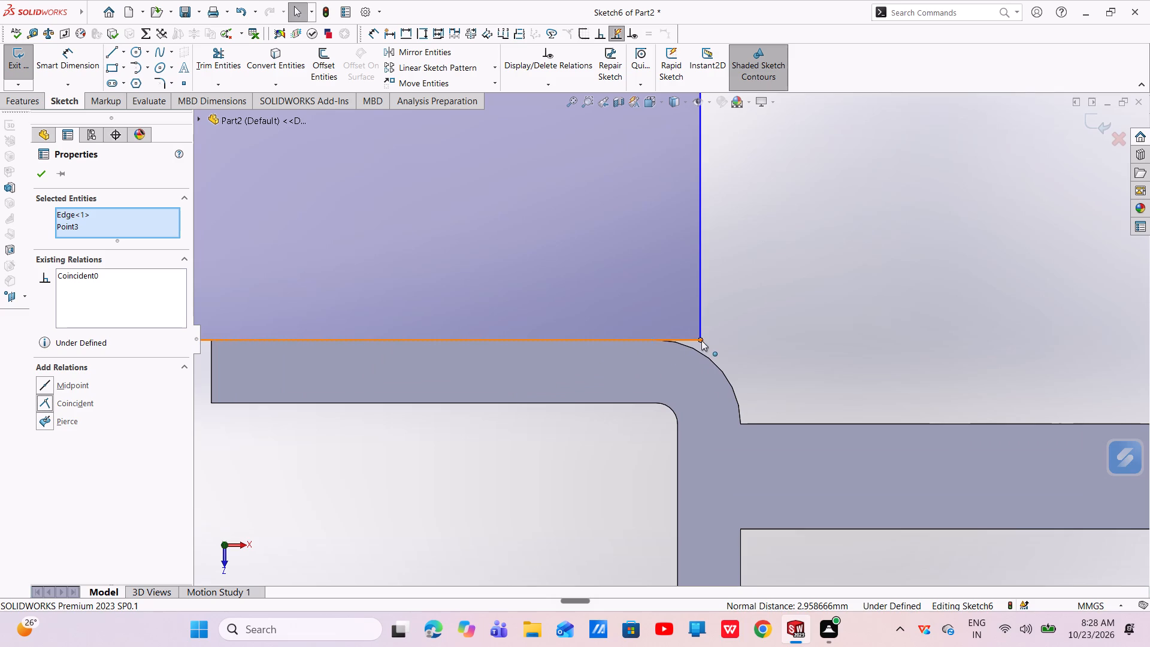
pyautogui.moveTo(701, 340); pyautogui.dragTo(657, 341)
pyautogui.scroll(12, 656, 341)
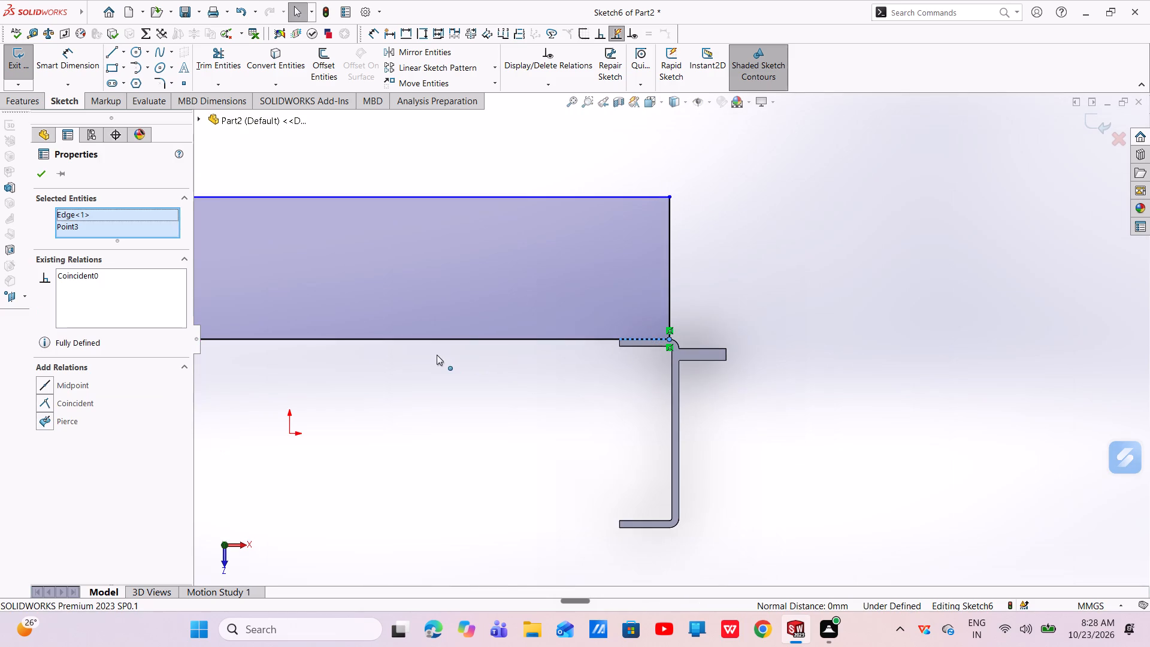
pyautogui.scroll(4, 437, 355)
pyautogui.scroll(-7, 301, 324)
pyautogui.scroll(-7, 568, 410)
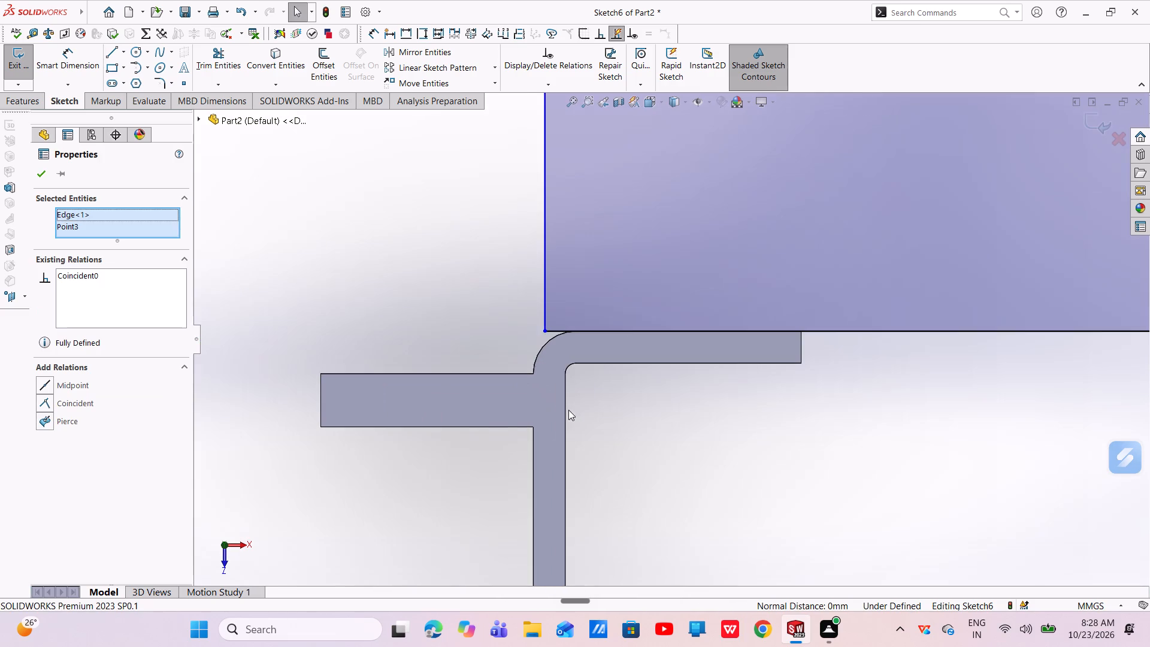
pyautogui.press('Escape')
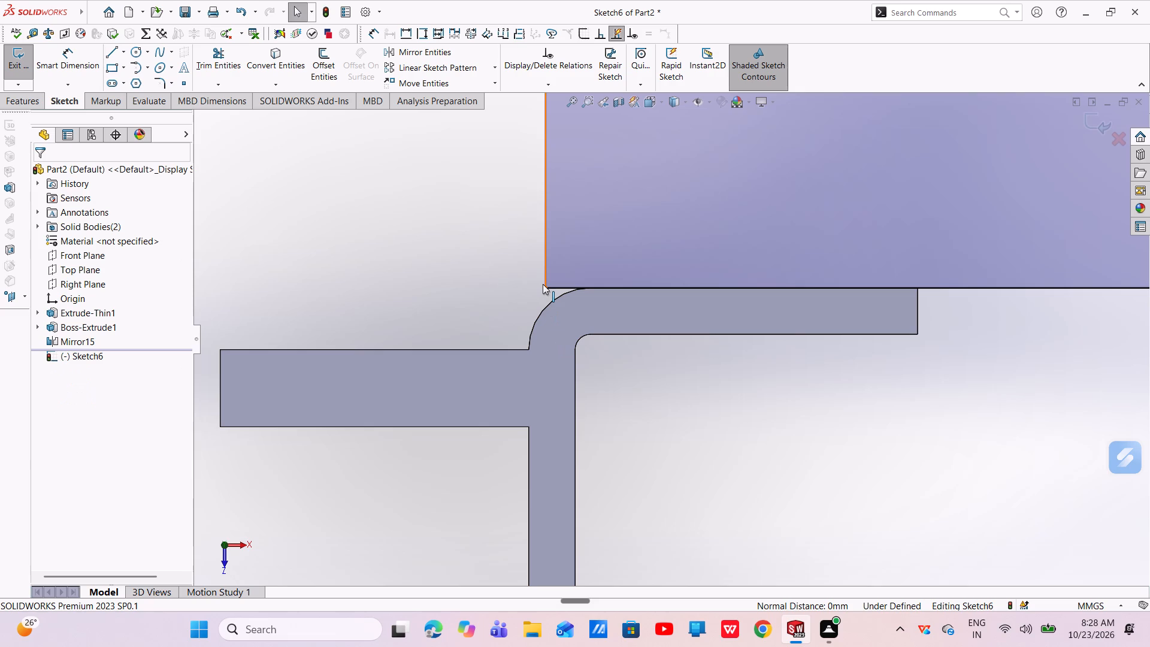
pyautogui.moveTo(545, 287); pyautogui.dragTo(583, 287)
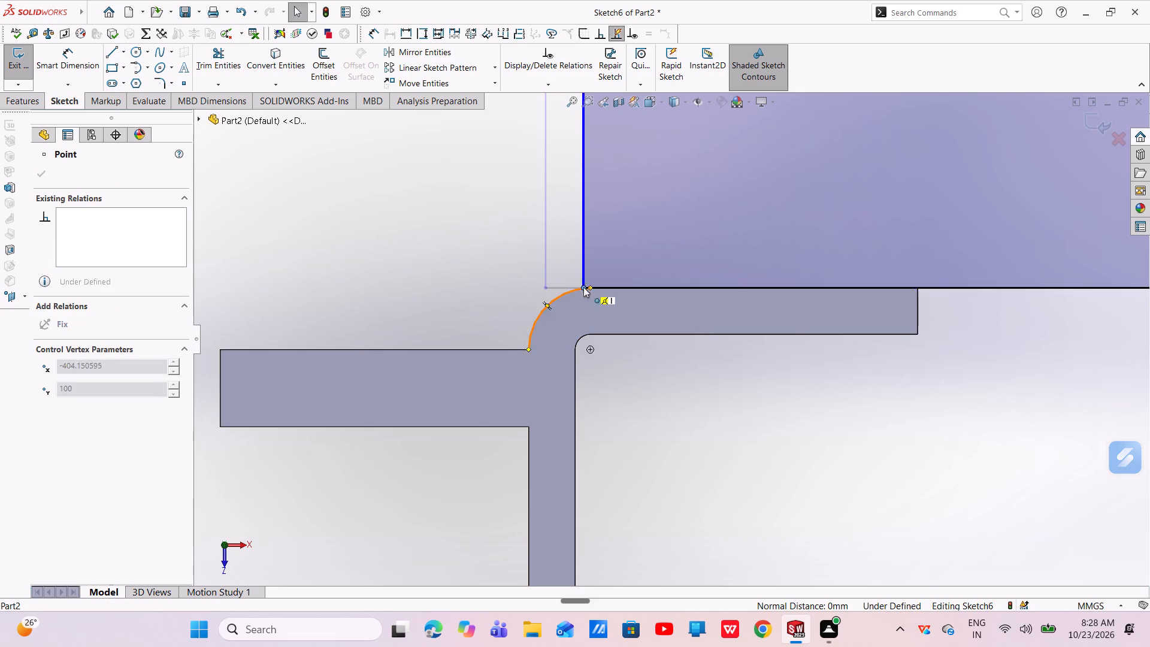
pyautogui.moveTo(583, 287); pyautogui.dragTo(591, 291)
pyautogui.press('Escape')
pyautogui.press('Escape')
# Dimension the rectangle's short side and set its height to 150 mm.
pyautogui.scroll(6, 595, 318)
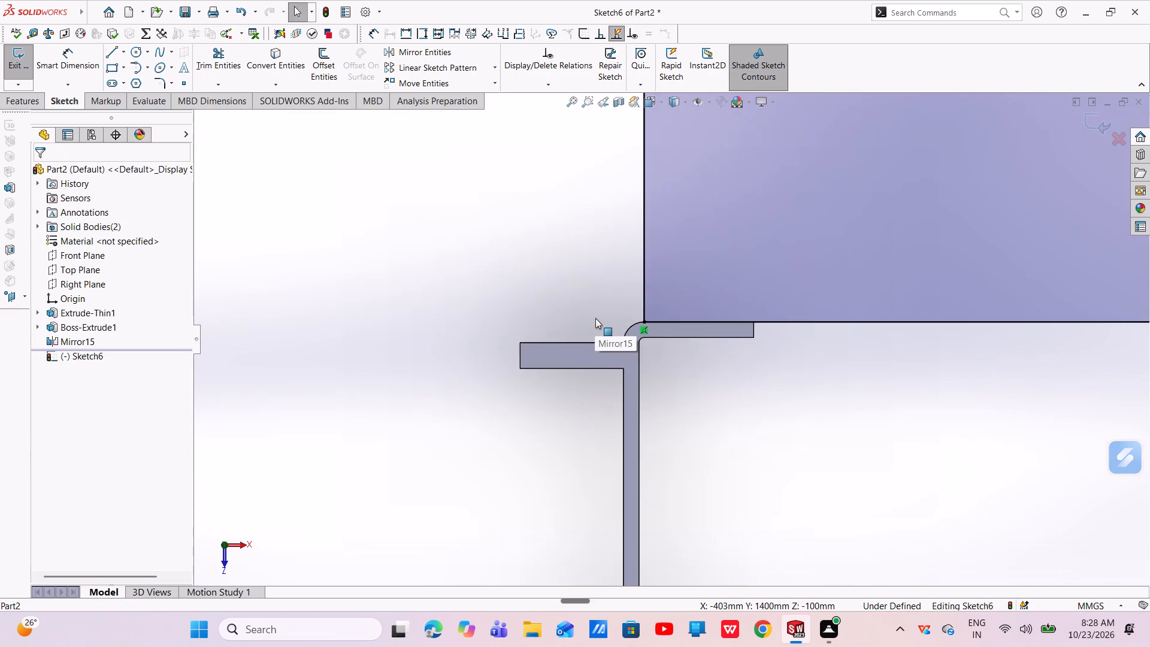
pyautogui.scroll(5, 597, 318)
pyautogui.scroll(3, 737, 325)
pyautogui.scroll(1, 864, 318)
pyautogui.scroll(-4, 864, 318)
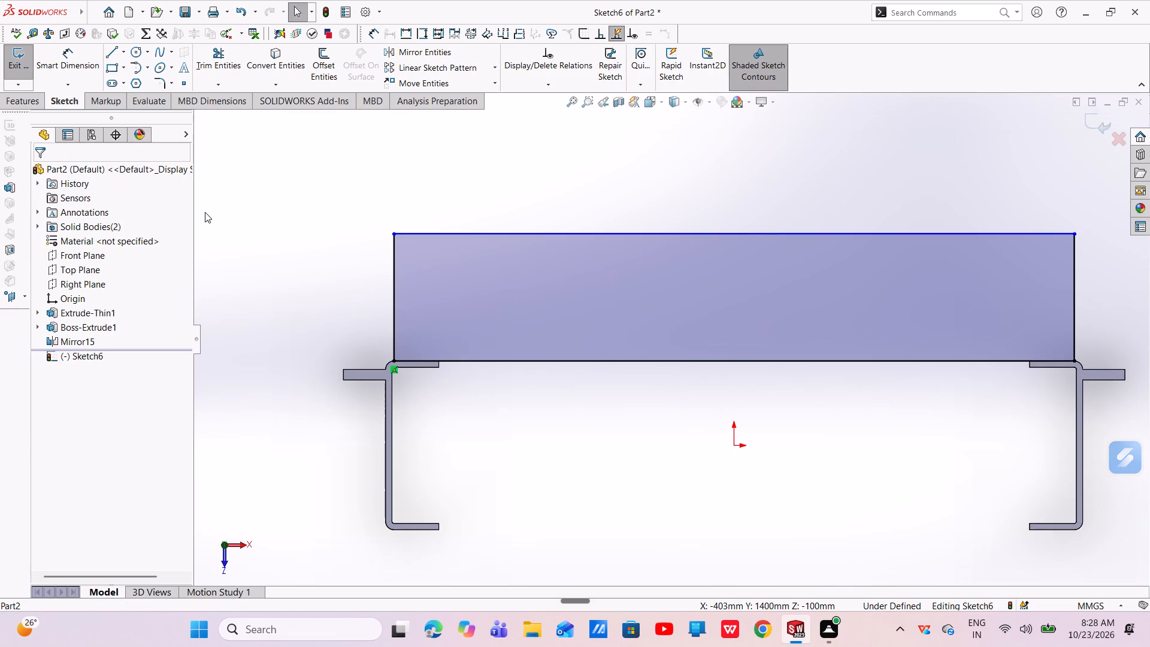
pyautogui.click(86, 57)
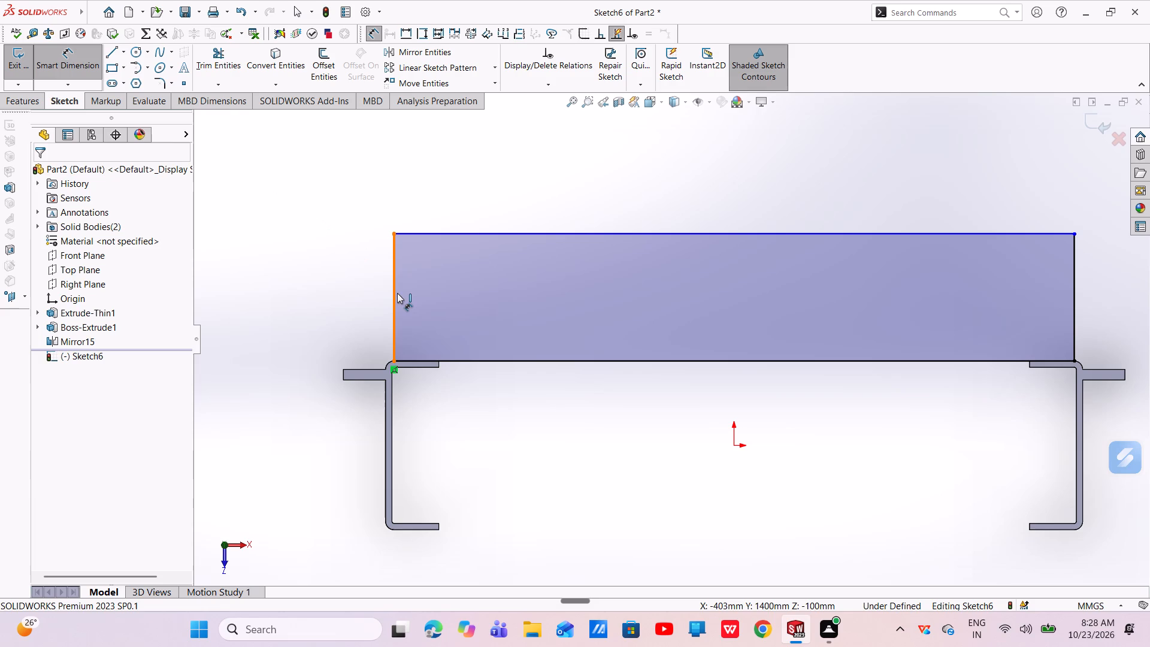
pyautogui.click(393, 294)
pyautogui.click(315, 320)
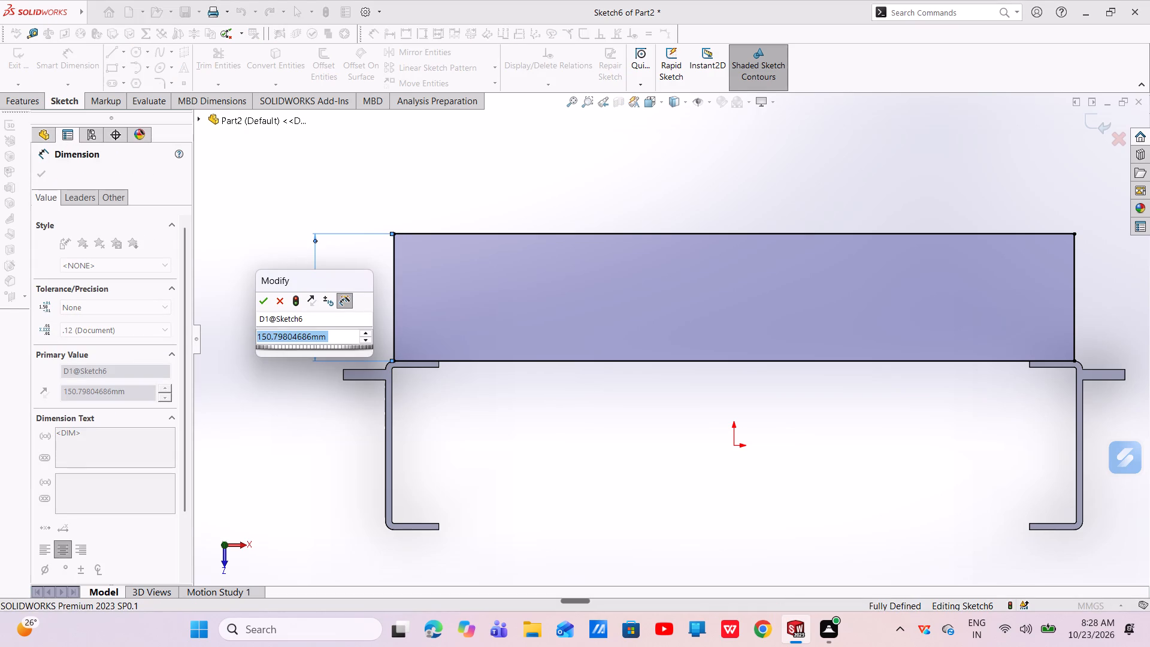
pyautogui.press('BackSpace')
pyautogui.write('15')
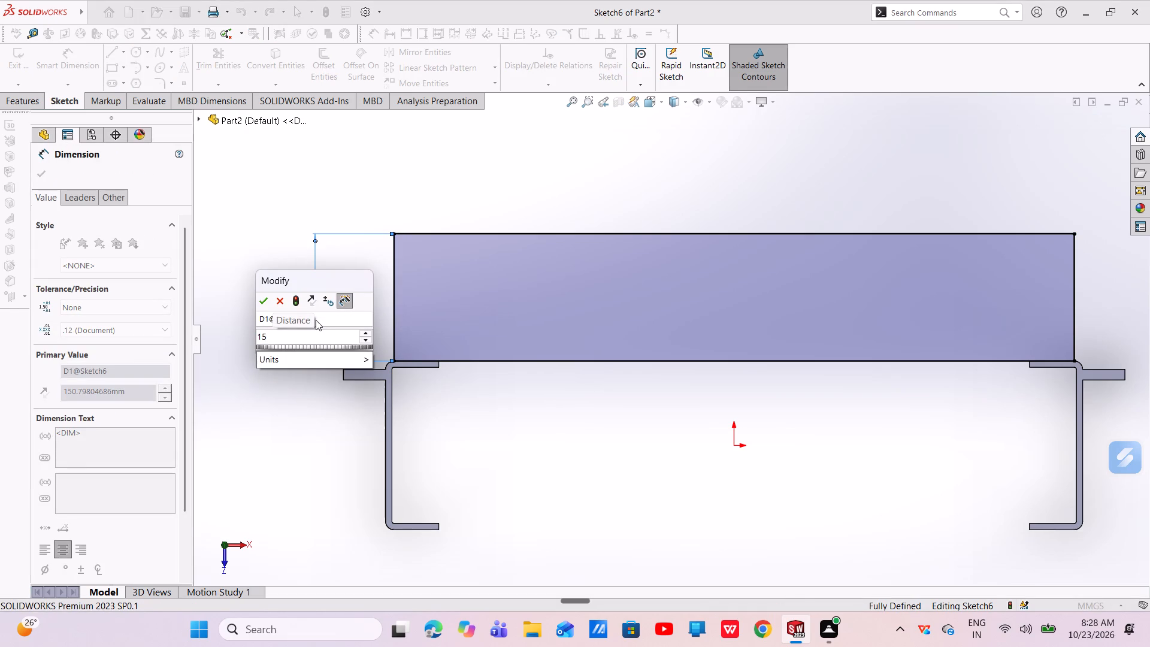
pyautogui.press('0')
pyautogui.press('Return')
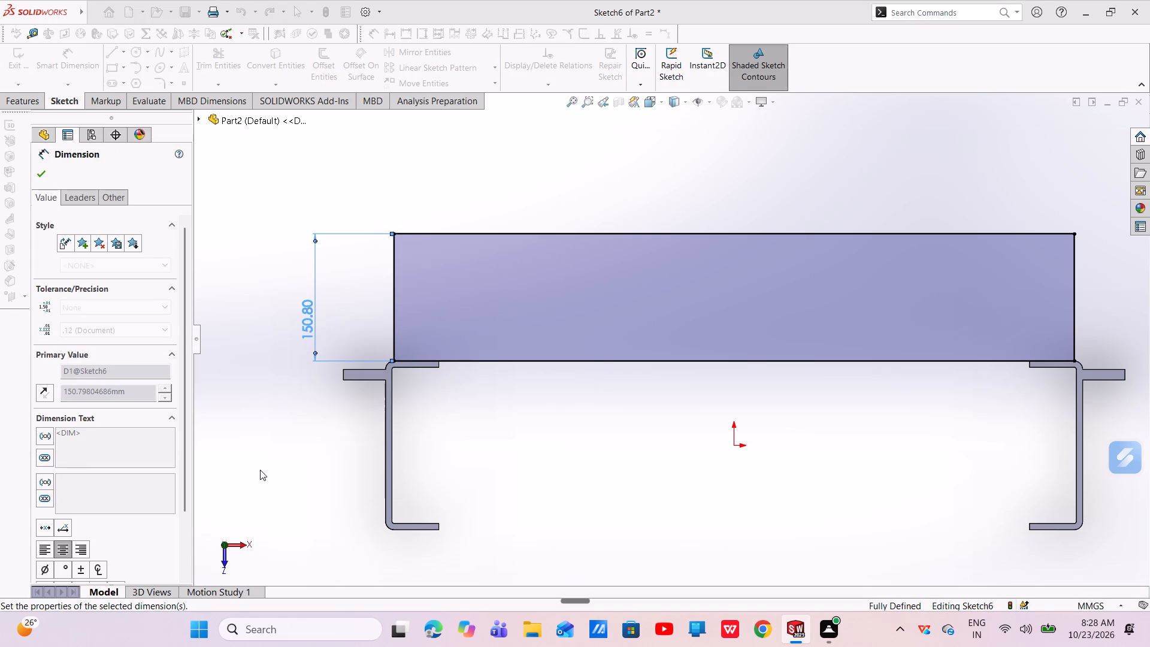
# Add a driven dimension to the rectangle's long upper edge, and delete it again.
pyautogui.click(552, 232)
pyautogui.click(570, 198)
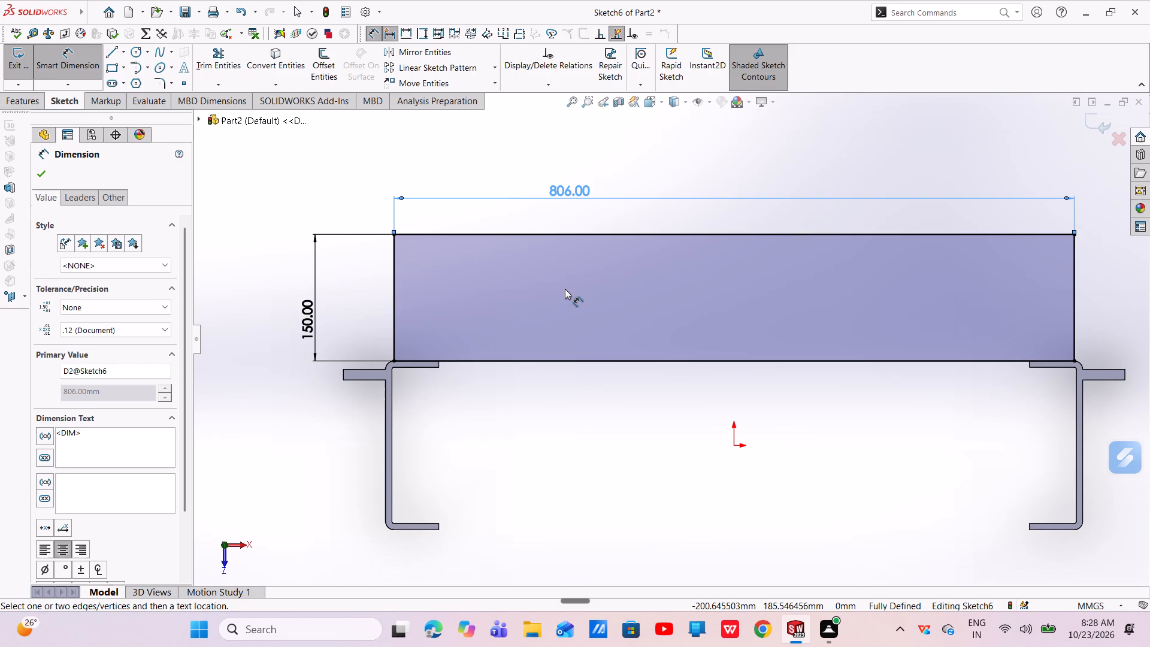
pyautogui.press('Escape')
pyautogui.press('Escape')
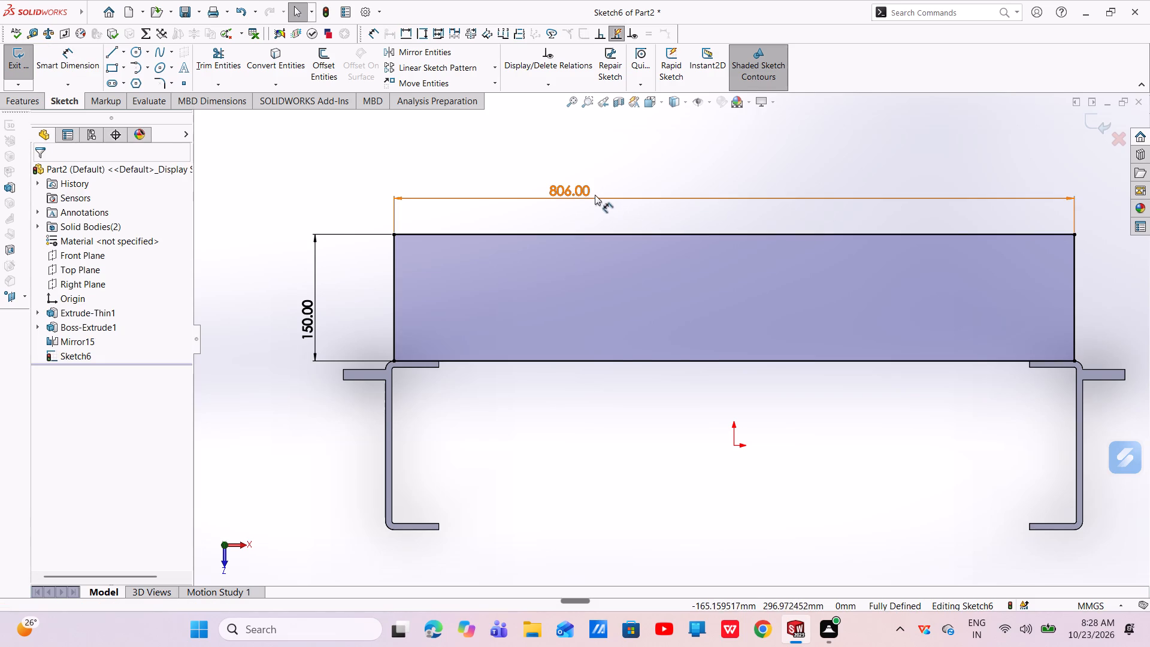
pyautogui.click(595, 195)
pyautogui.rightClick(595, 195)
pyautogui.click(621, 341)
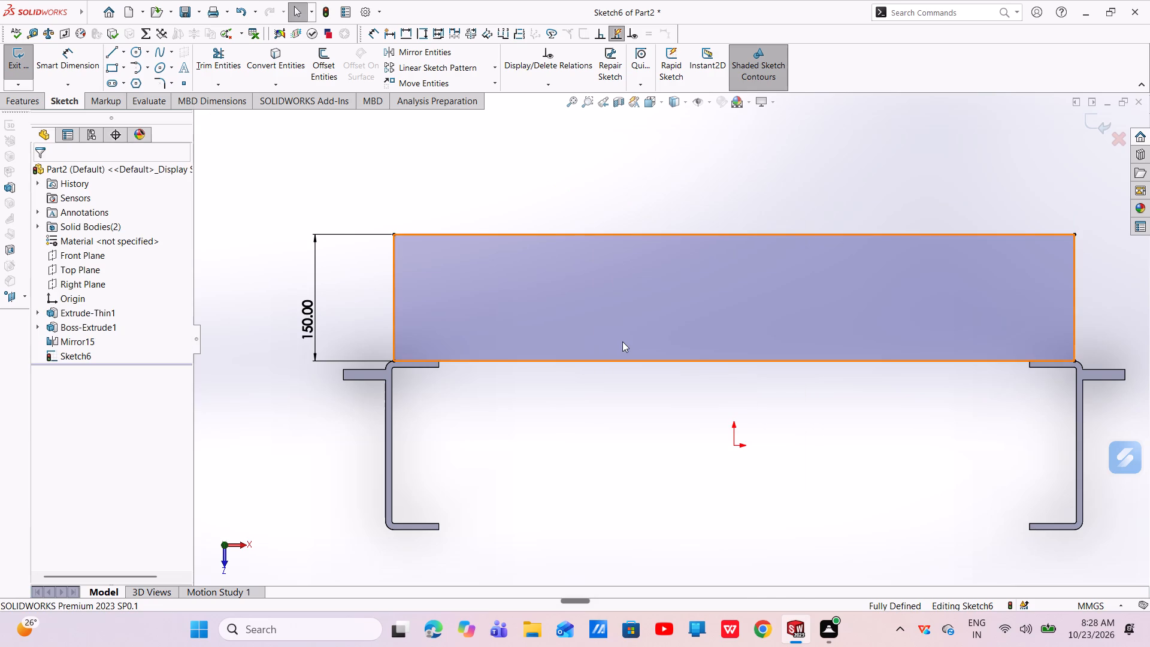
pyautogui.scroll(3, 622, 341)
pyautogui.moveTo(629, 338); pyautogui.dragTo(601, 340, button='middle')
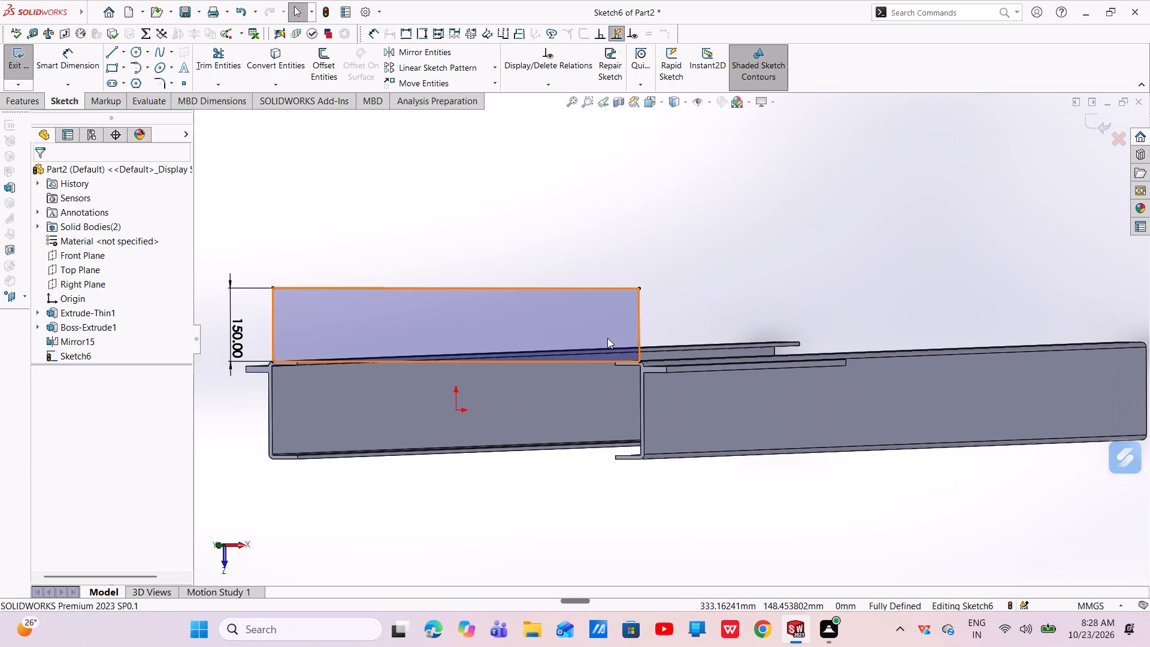
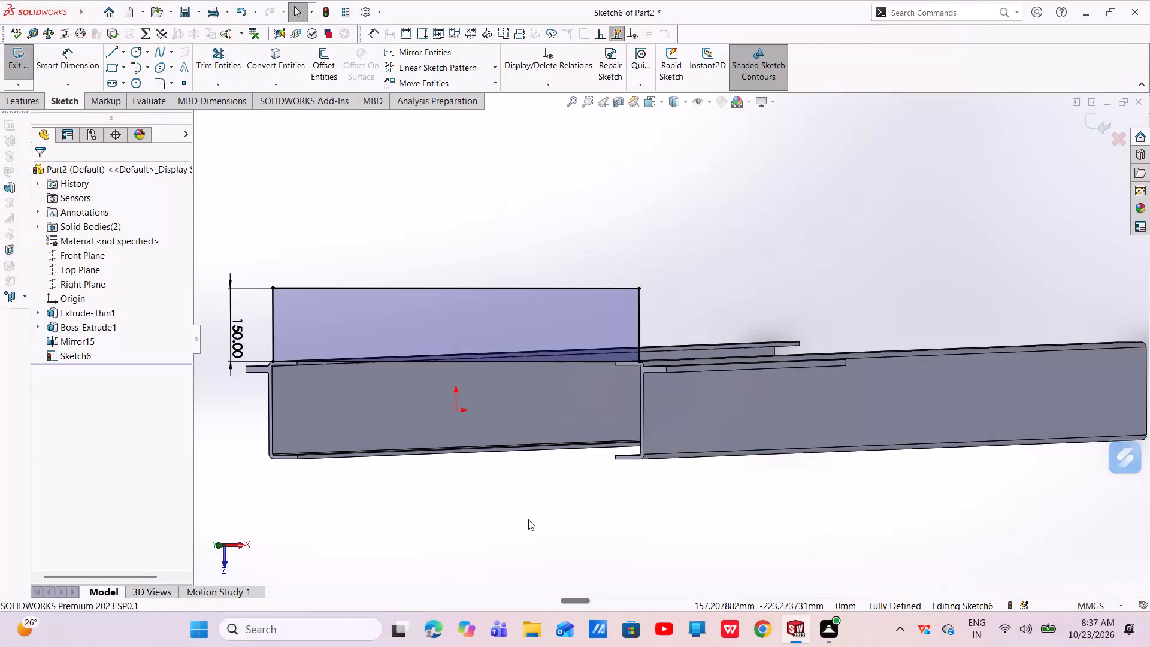
# Set up a blind boss extrude of the rectangular profile, with its direction reversed to run along the two channels.
pyautogui.scroll(3, 626, 423)
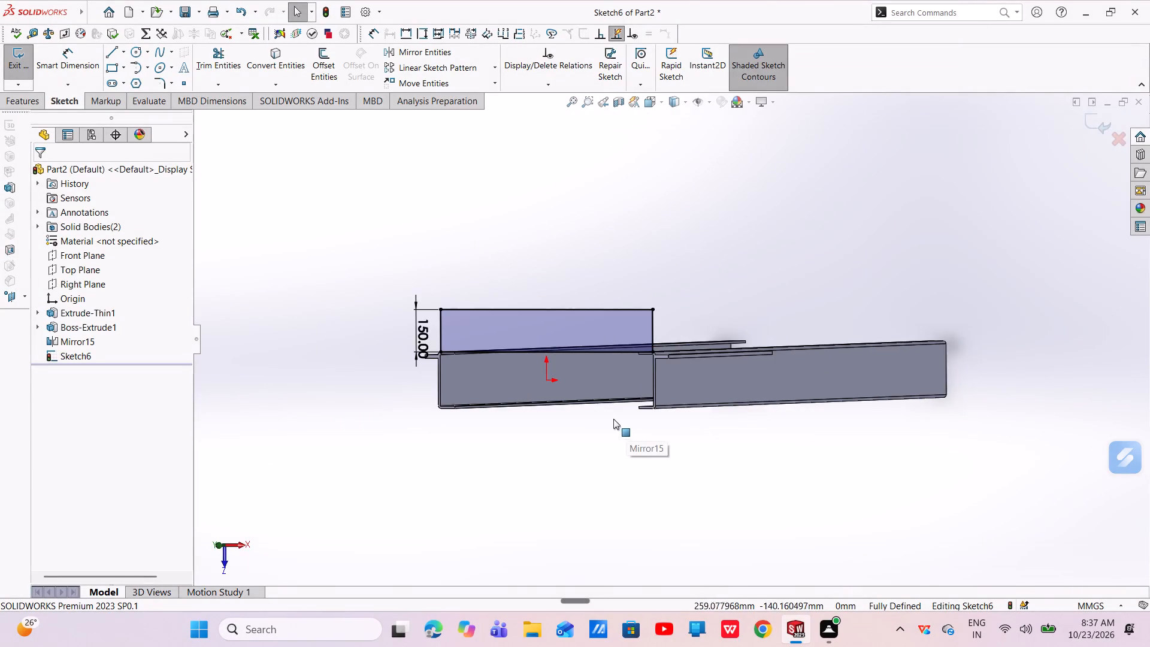
pyautogui.moveTo(612, 419); pyautogui.dragTo(558, 505, button='middle')
pyautogui.scroll(1, 576, 430)
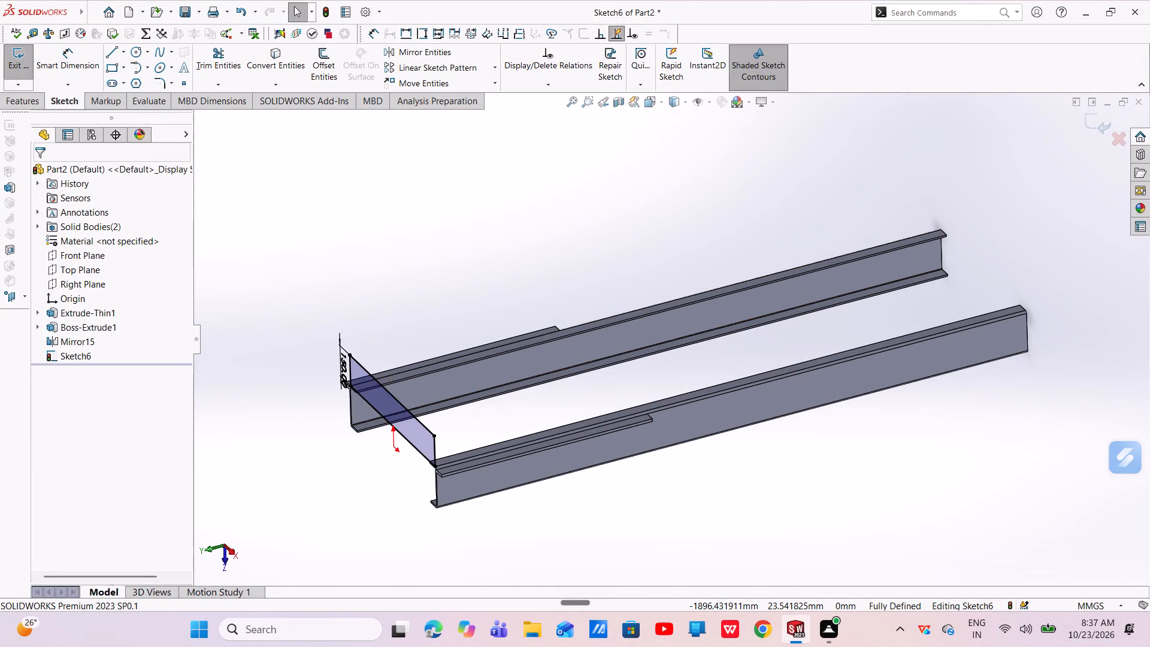
pyautogui.click(20, 105)
pyautogui.click(17, 67)
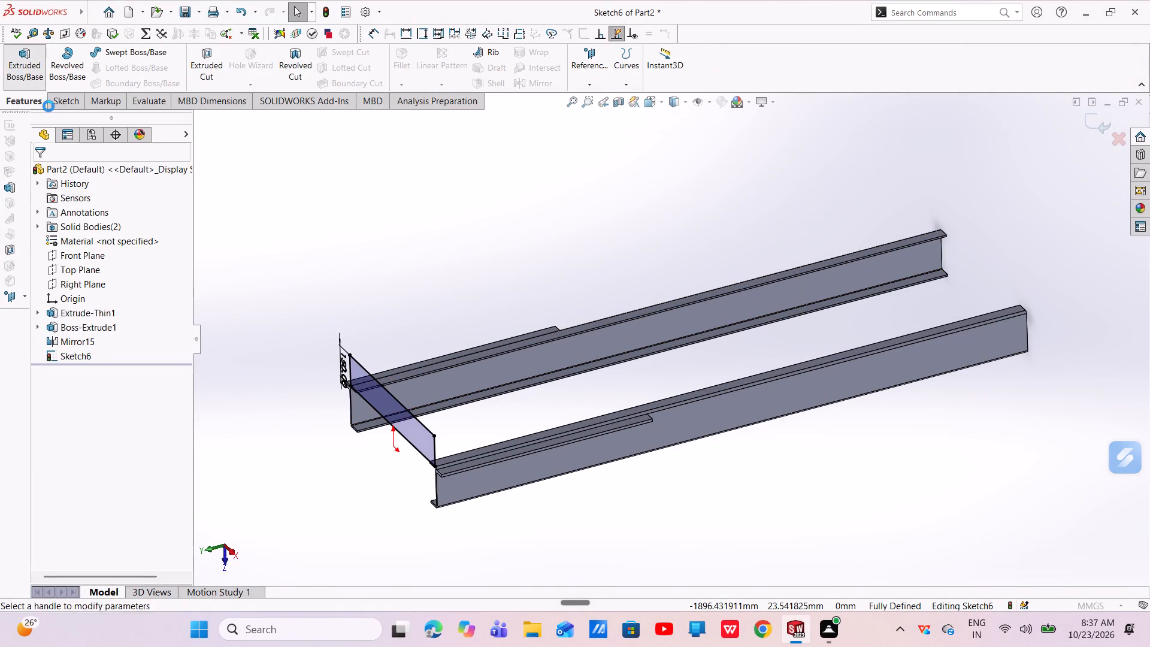
pyautogui.scroll(6, 408, 315)
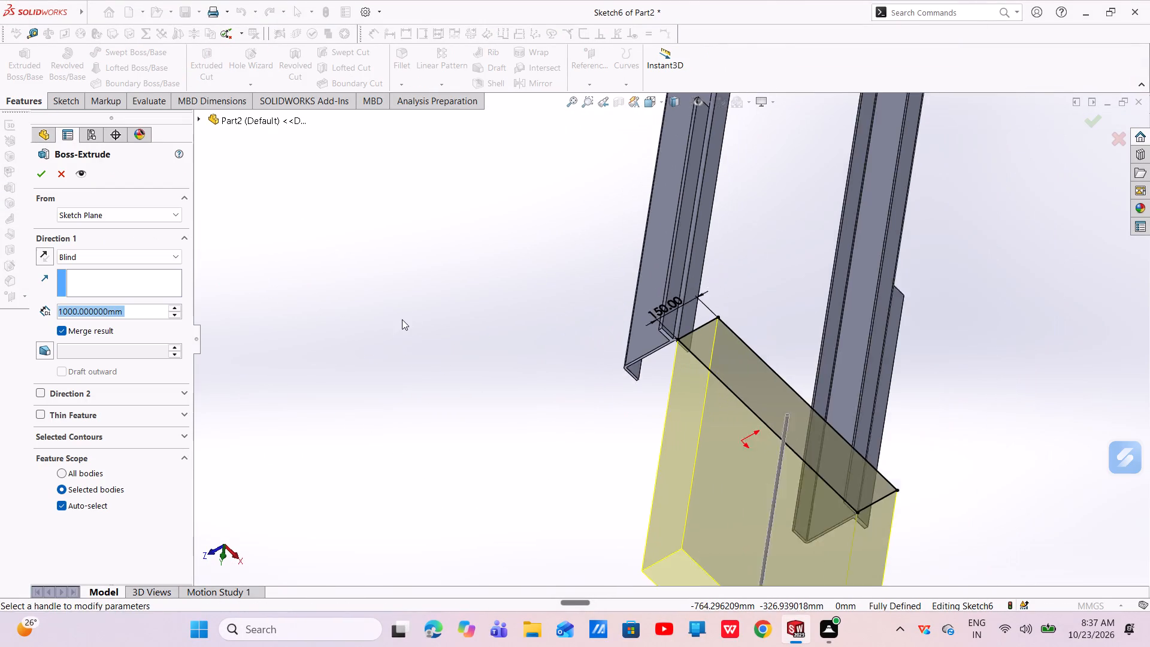
pyautogui.scroll(3, 402, 319)
pyautogui.moveTo(595, 320); pyautogui.dragTo(501, 295, button='middle')
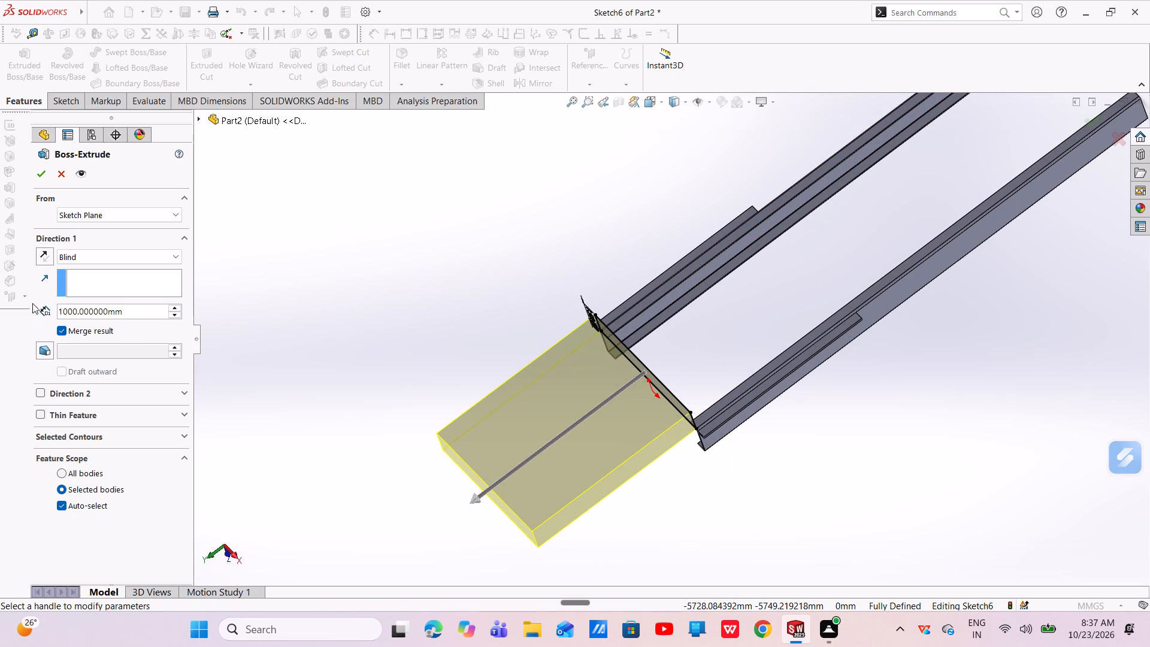
pyautogui.click(47, 261)
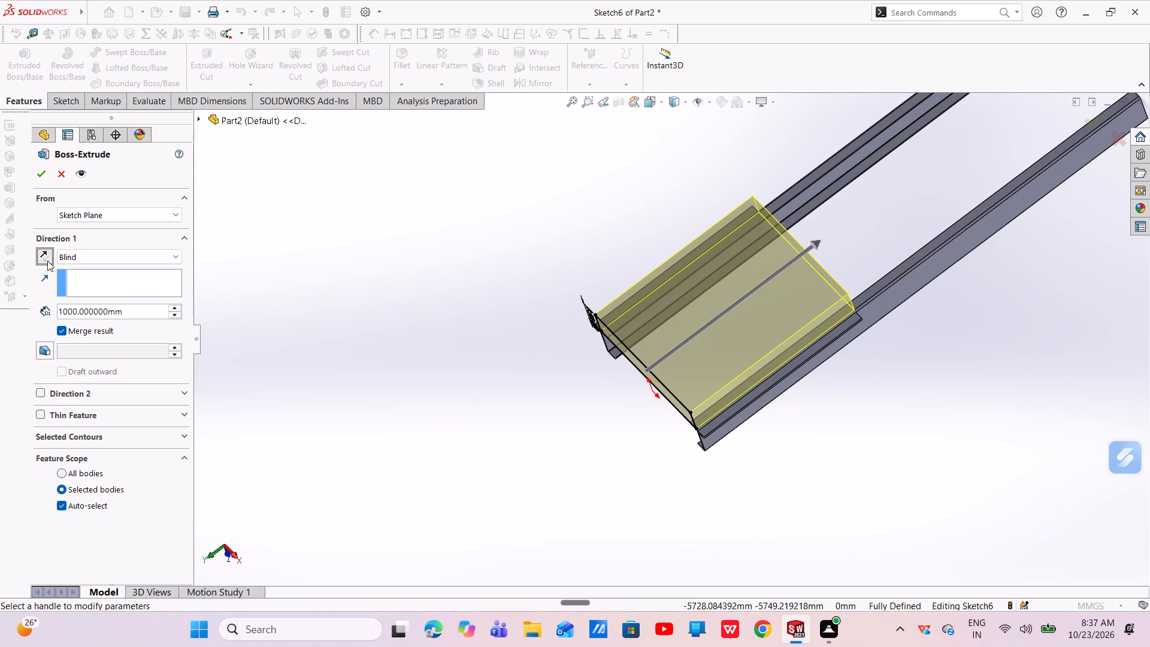
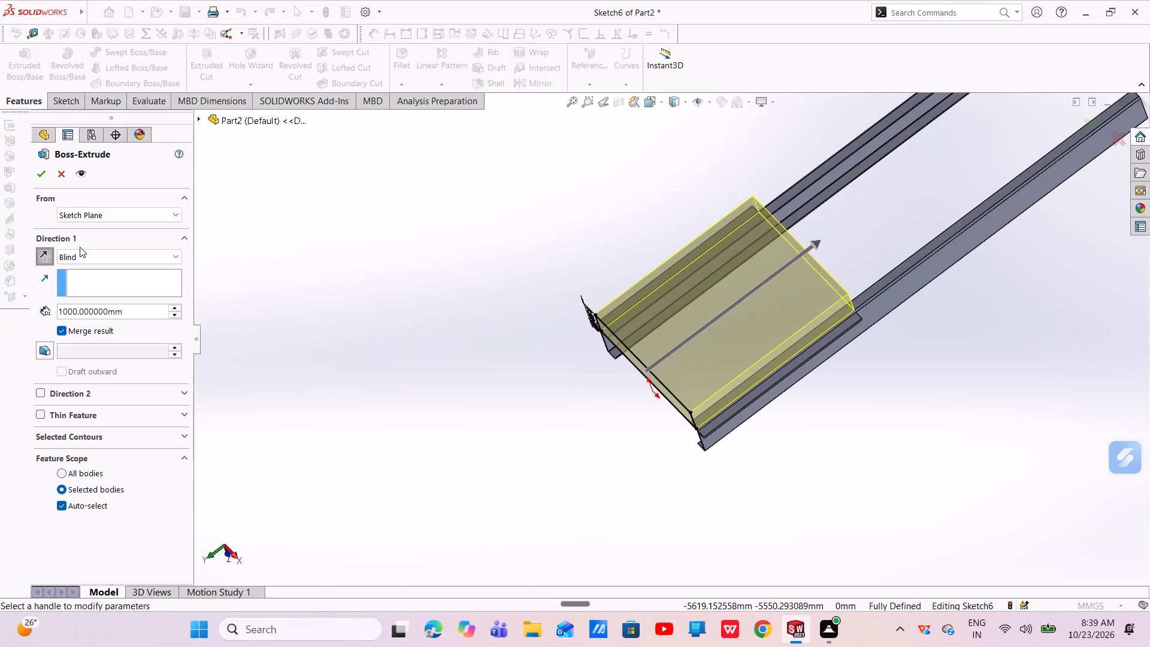
# Drop the pending boss extrude and round the rectangular profile's two upper corners with 50 mm sketch fillets.
pyautogui.click(62, 177)
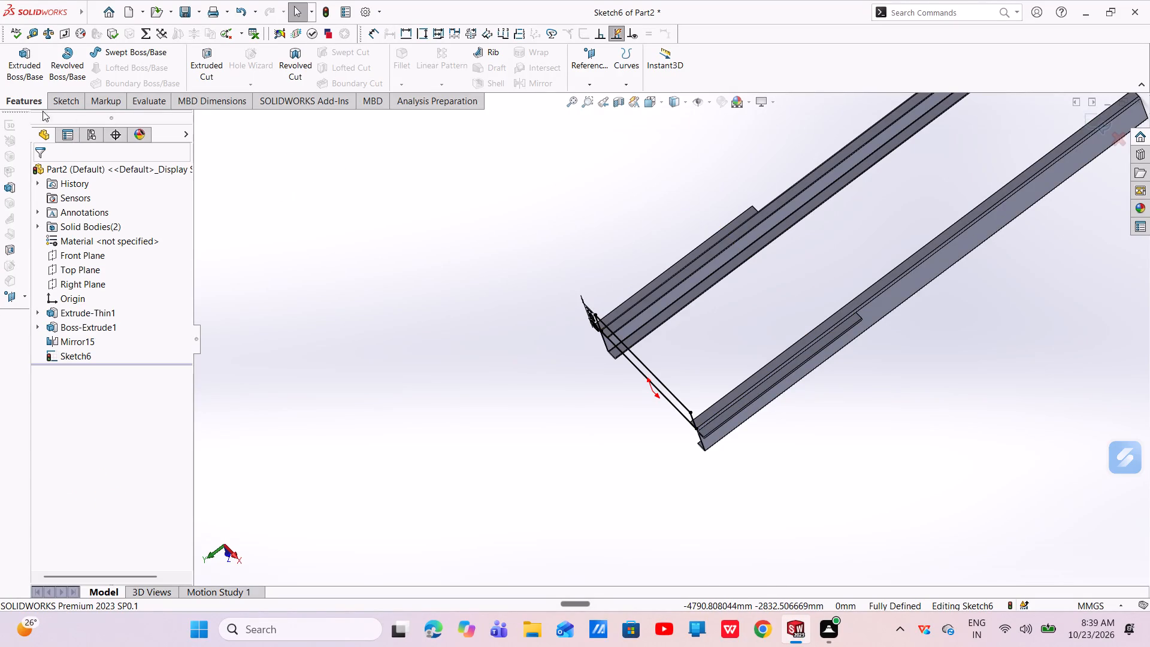
pyautogui.click(55, 108)
pyautogui.click(162, 77)
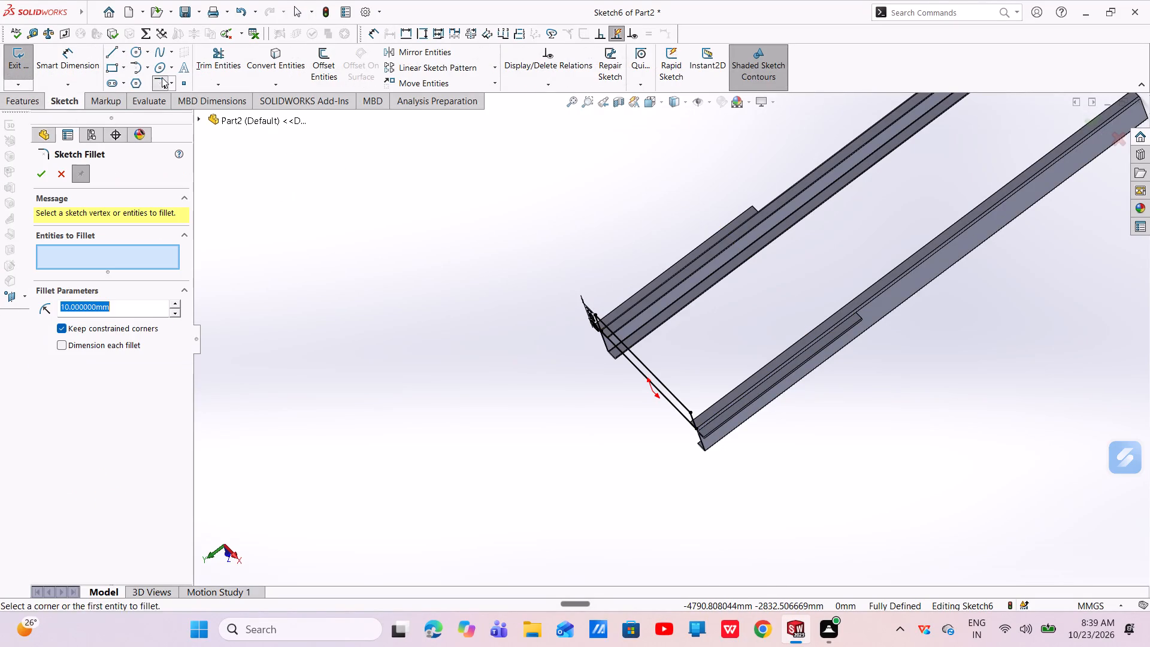
pyautogui.press('BackSpace')
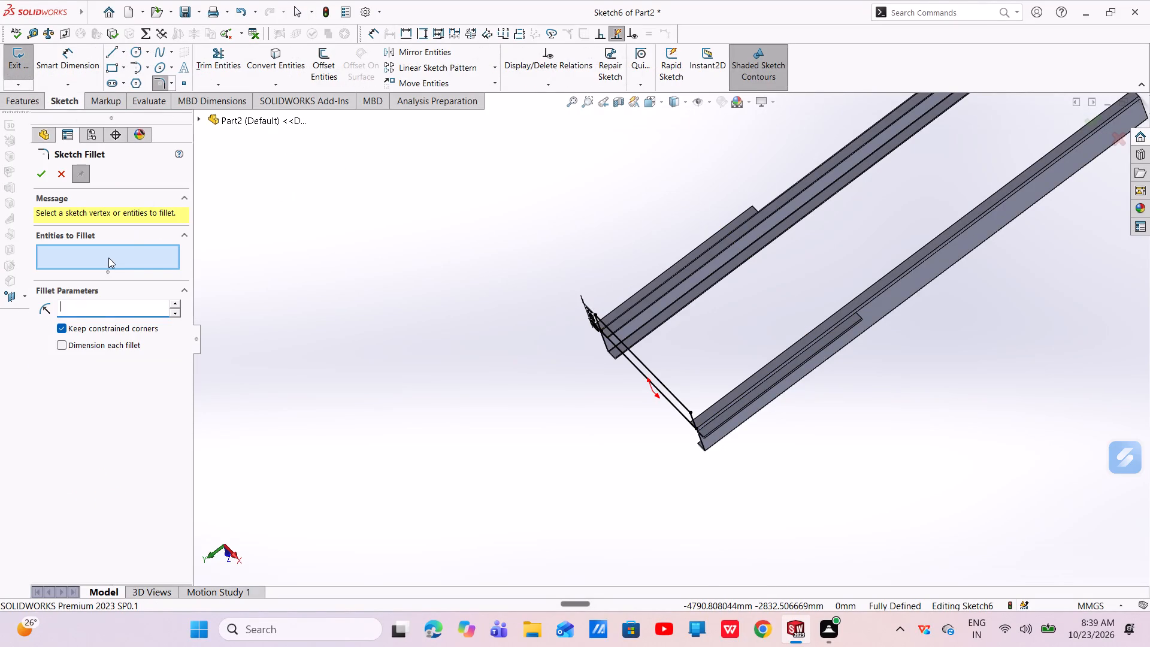
pyautogui.write('50')
pyautogui.press('Return')
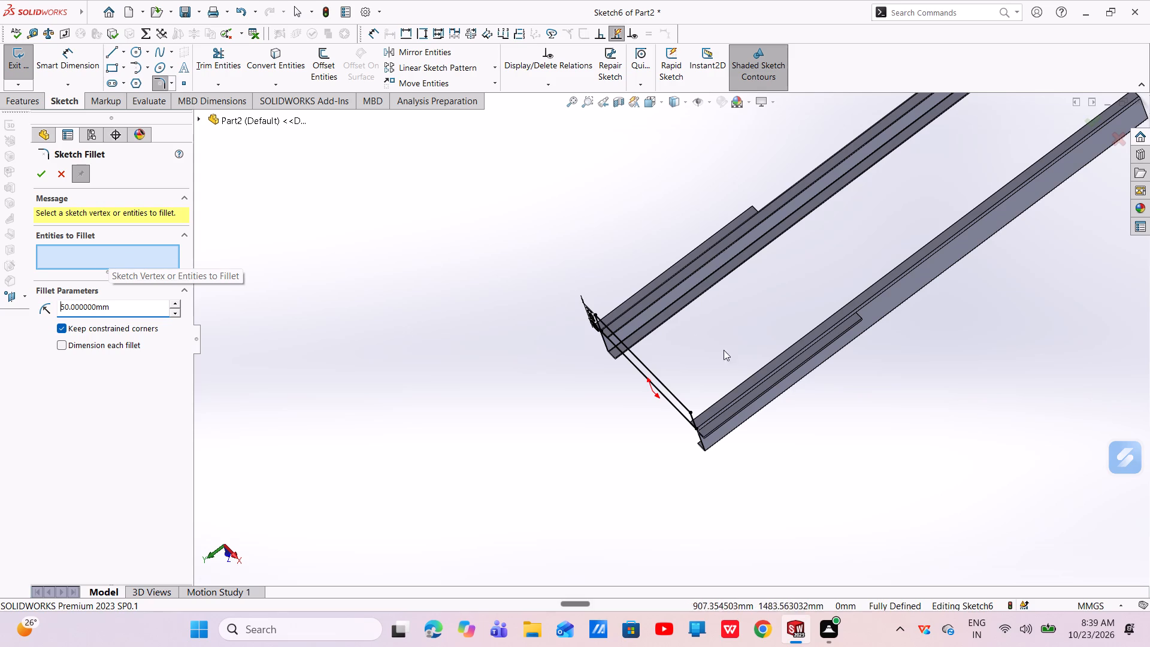
pyautogui.moveTo(558, 512); pyautogui.dragTo(610, 406, button='middle')
pyautogui.scroll(-3, 951, 248)
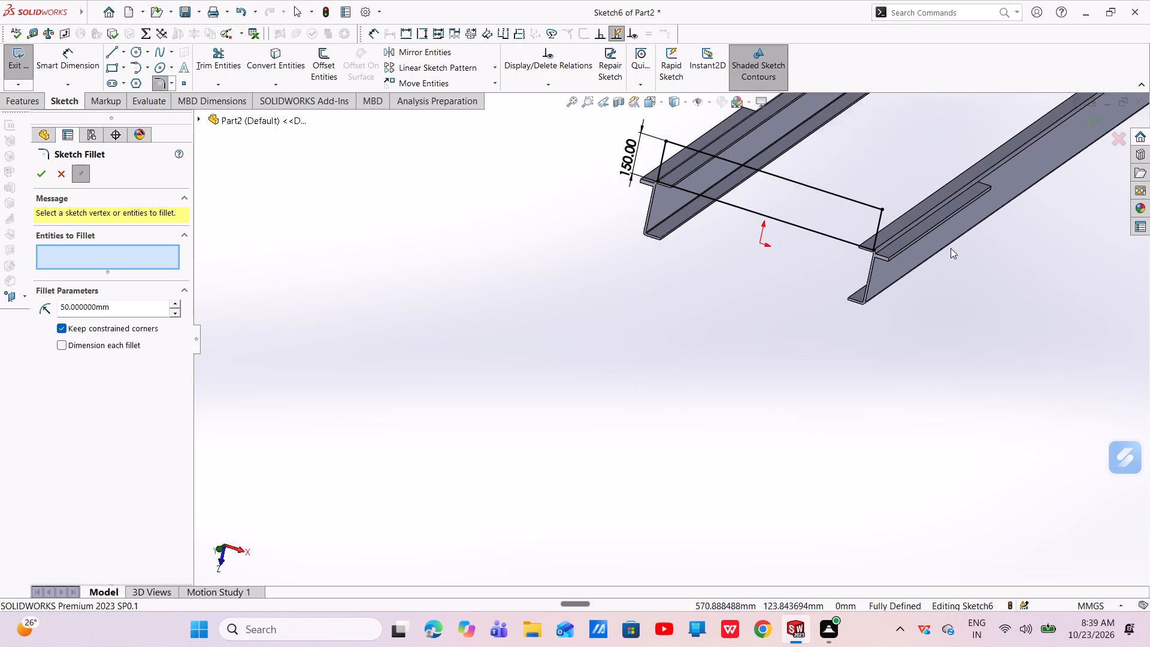
pyautogui.click(854, 205)
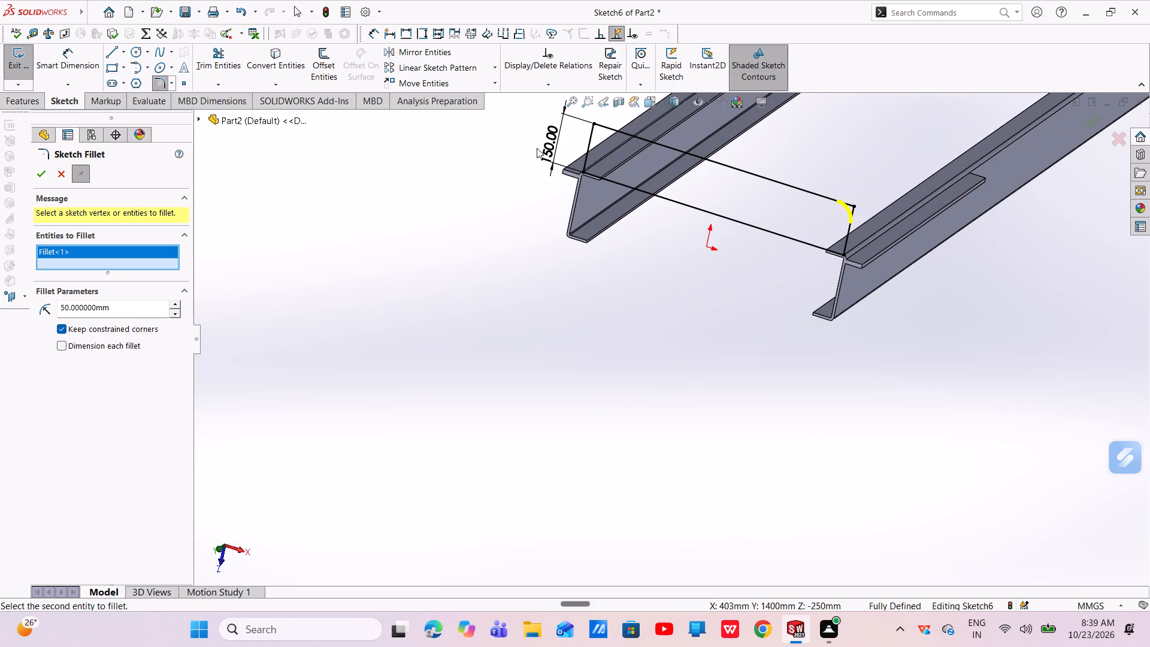
pyautogui.click(591, 125)
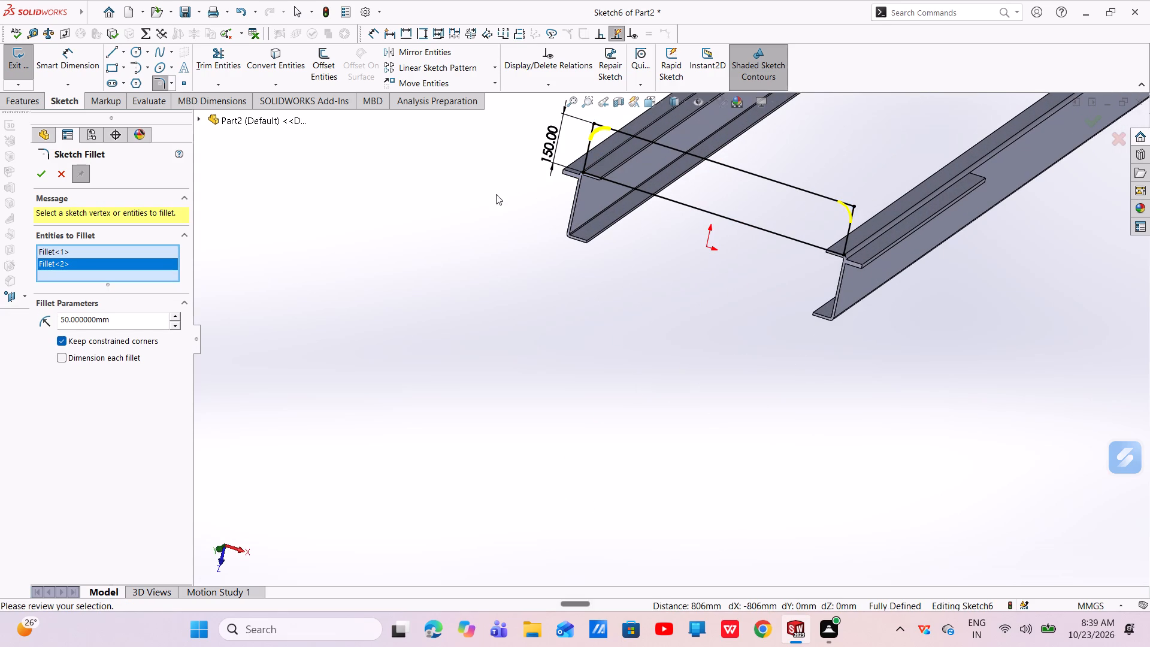
pyautogui.rightClick(446, 232)
pyautogui.click(484, 315)
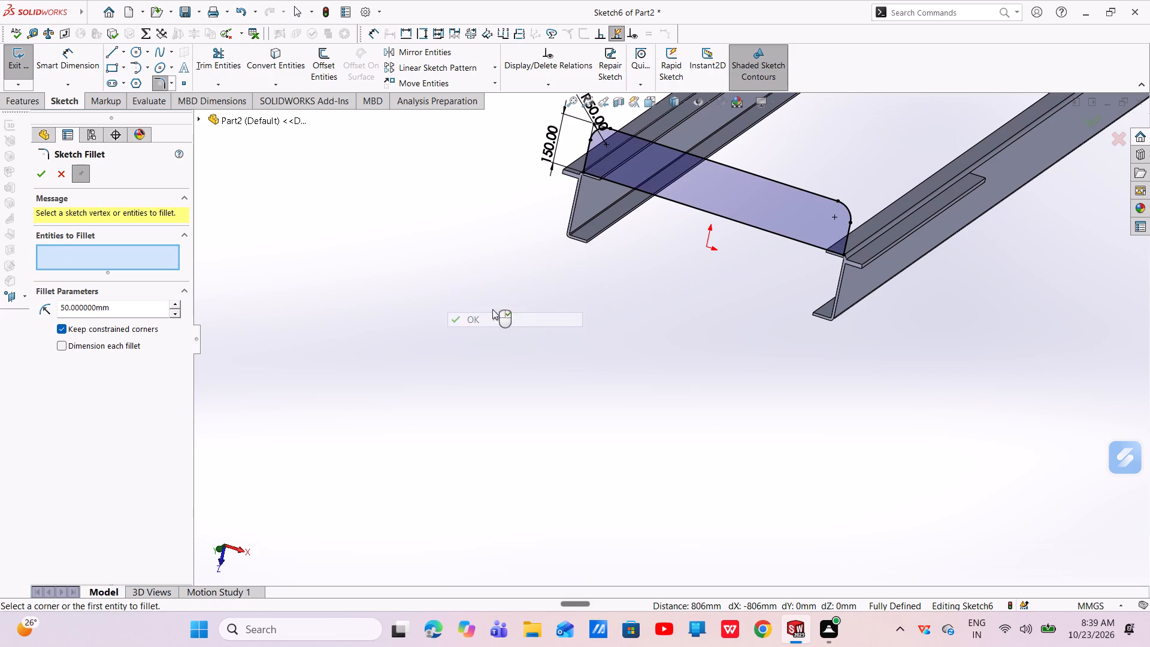
pyautogui.click(16, 105)
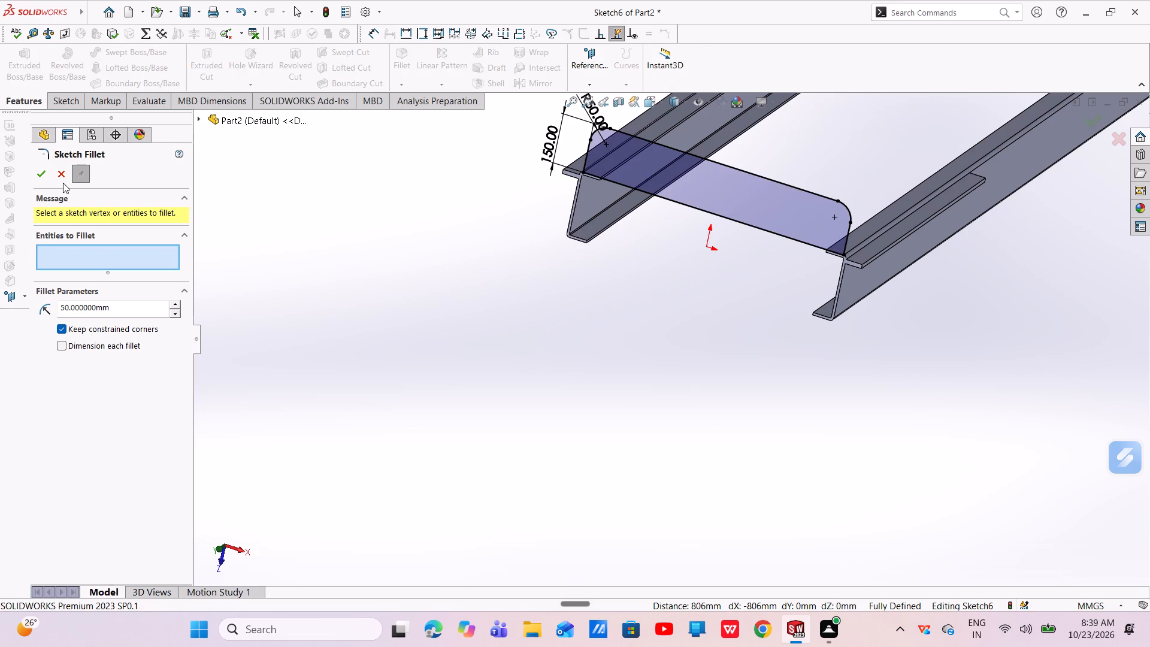
pyautogui.click(60, 171)
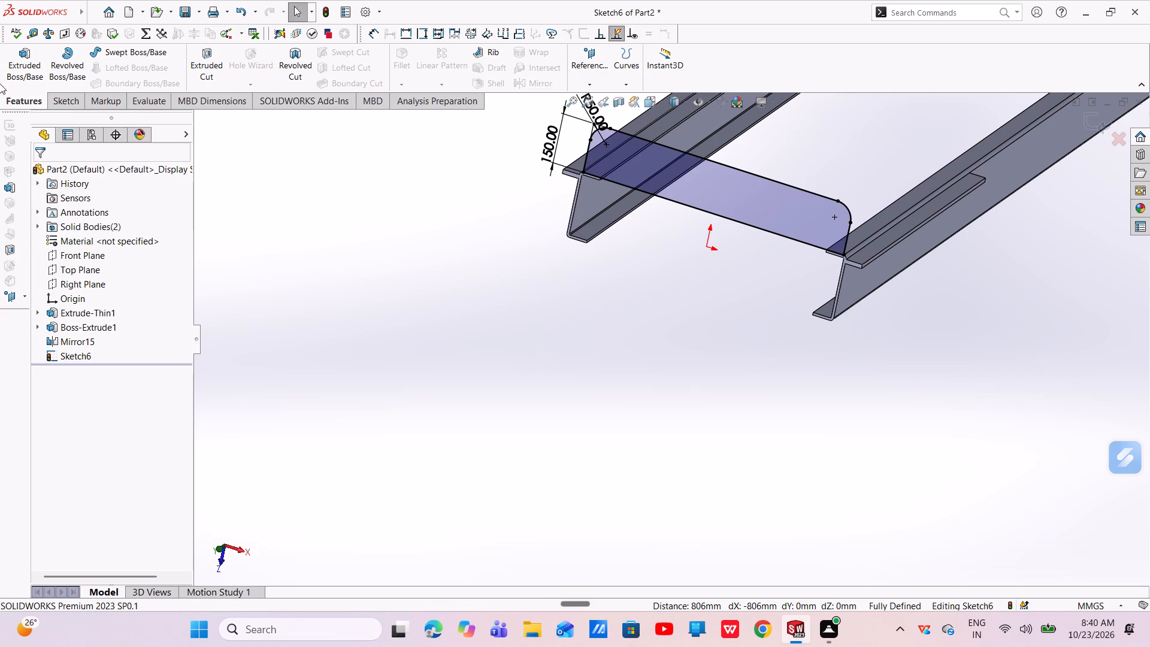
# Boss-extrude the rounded profile 38 mm blind, with its direction reversed to run along the channels.
pyautogui.click(40, 75)
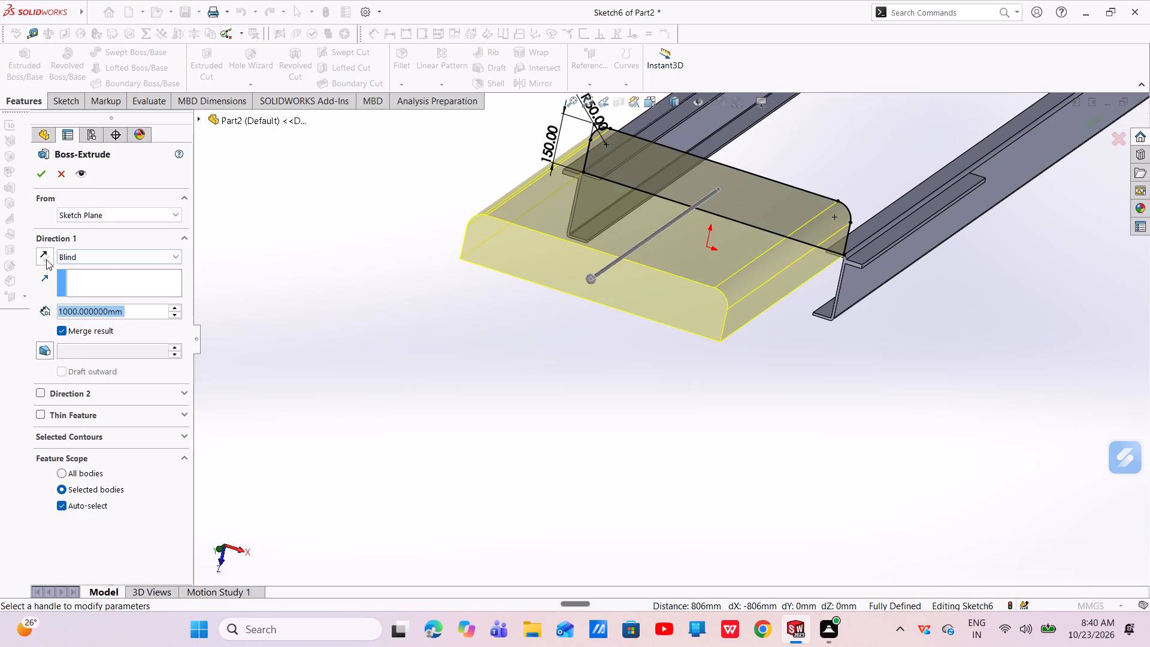
pyautogui.press('BackSpace')
pyautogui.write('38')
pyautogui.press('Return')
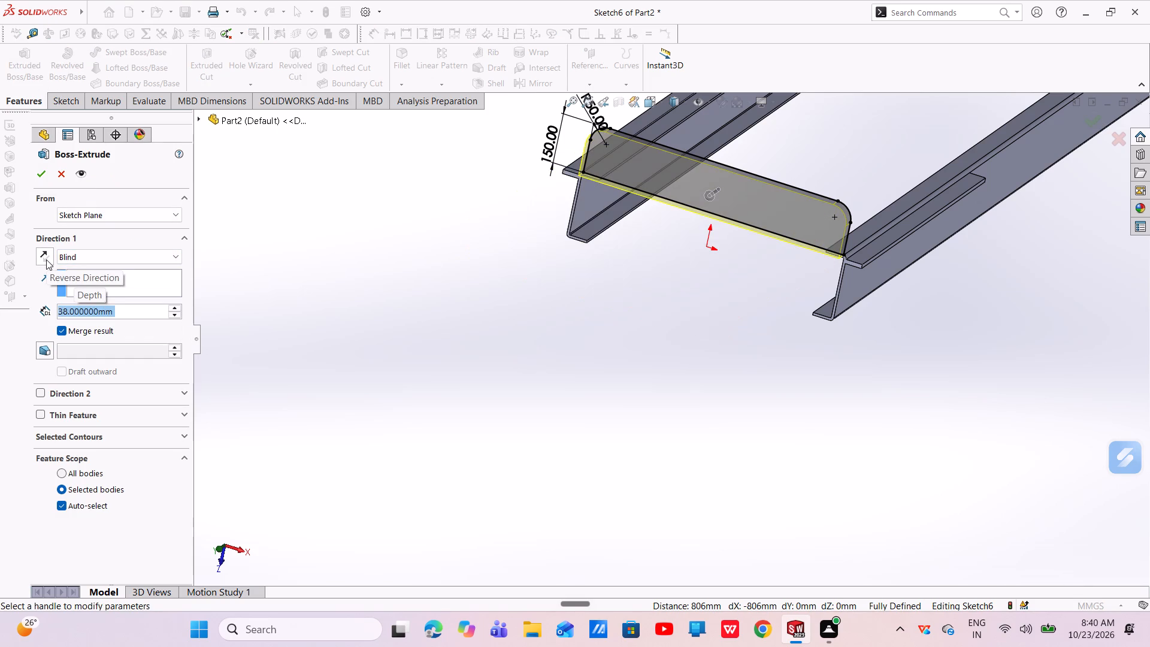
pyautogui.click(51, 260)
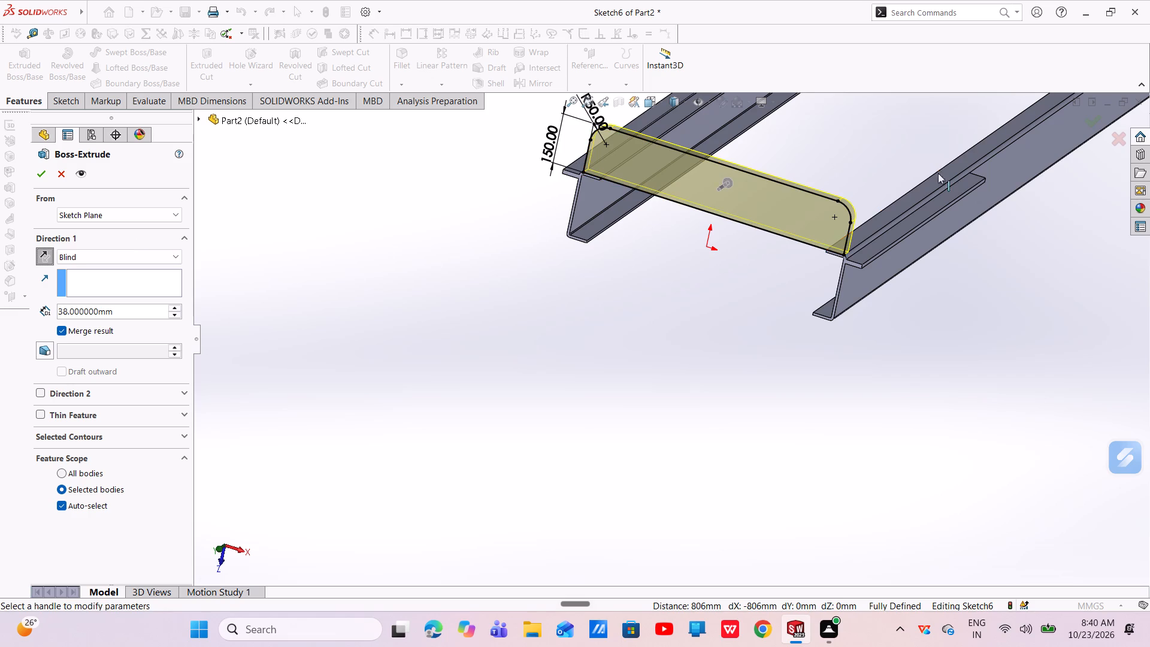
pyautogui.scroll(1, 930, 199)
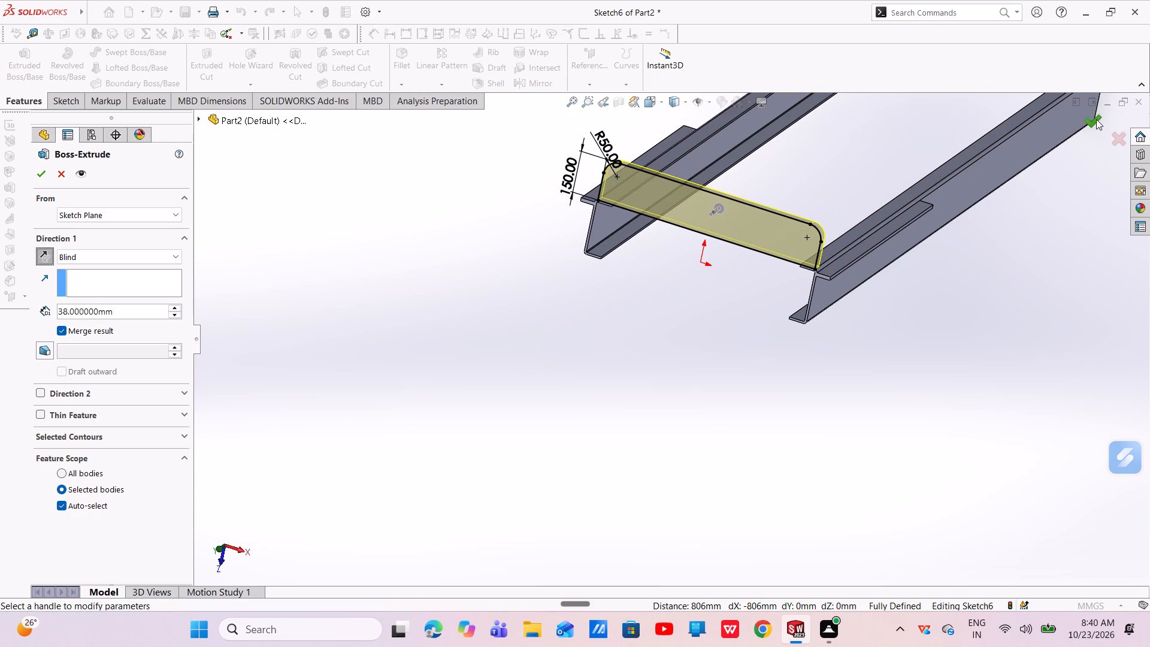
pyautogui.click(1096, 119)
# On the channel's top flange face, sketch a corner rectangle about 806 × 73 mm across both channels near the end opposite the rounded plate.
pyautogui.moveTo(1008, 183); pyautogui.dragTo(985, 191, button='middle')
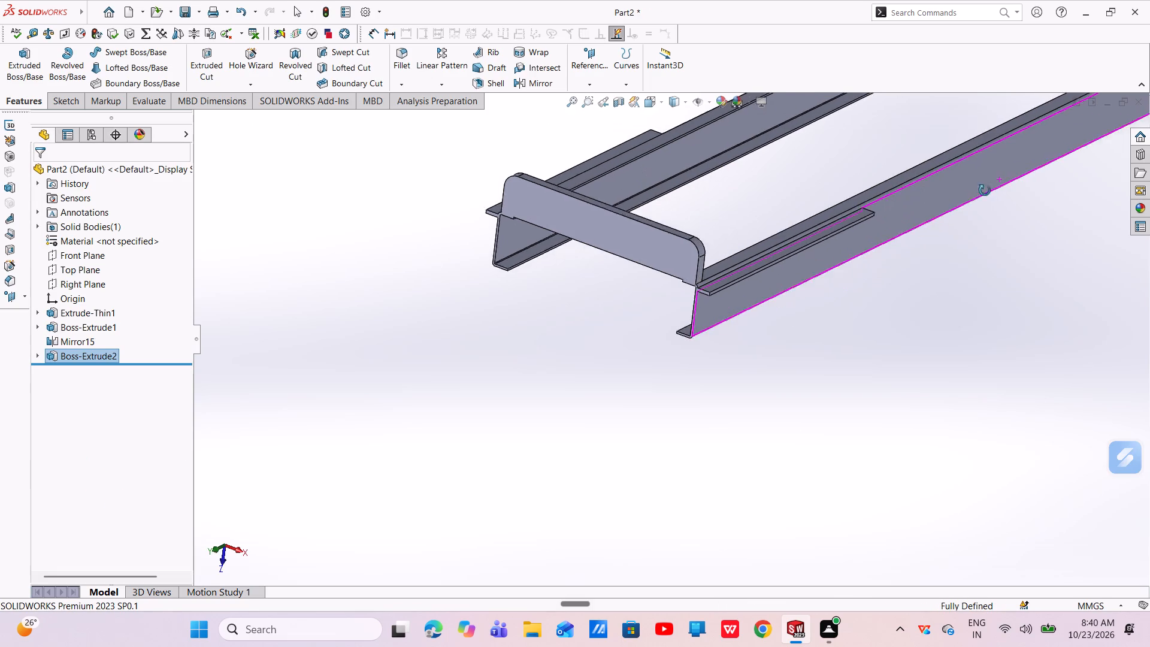
pyautogui.moveTo(985, 191); pyautogui.dragTo(963, 196, button='middle')
pyautogui.scroll(3, 855, 264)
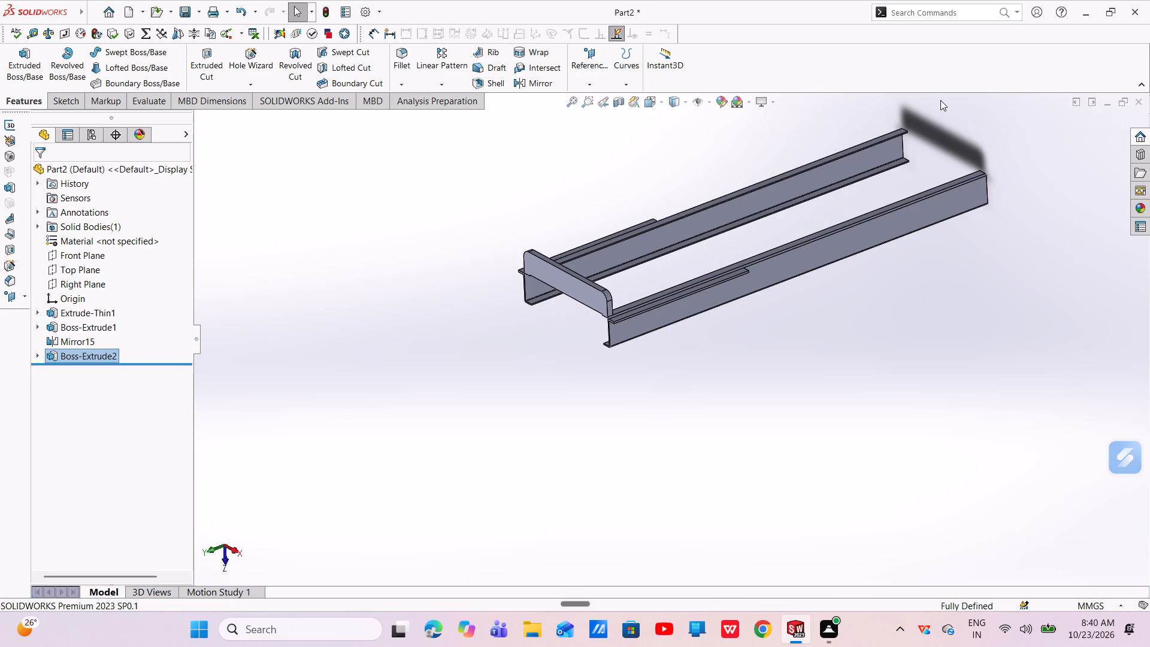
pyautogui.scroll(2, 1019, 197)
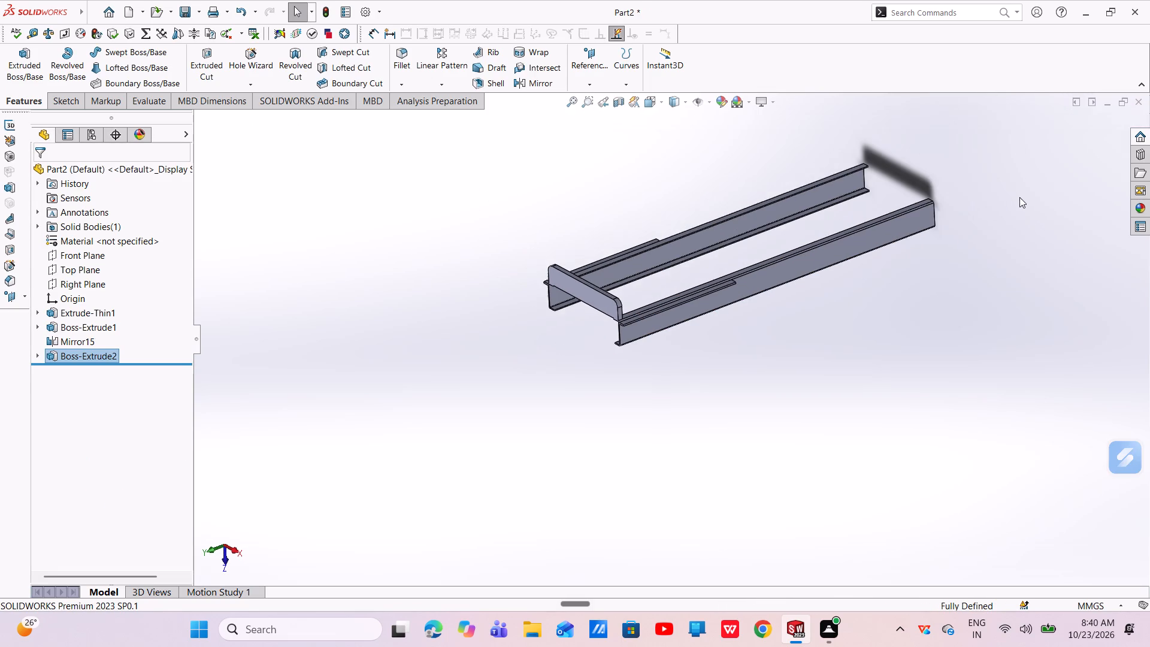
pyautogui.scroll(-6, 831, 210)
pyautogui.click(890, 323)
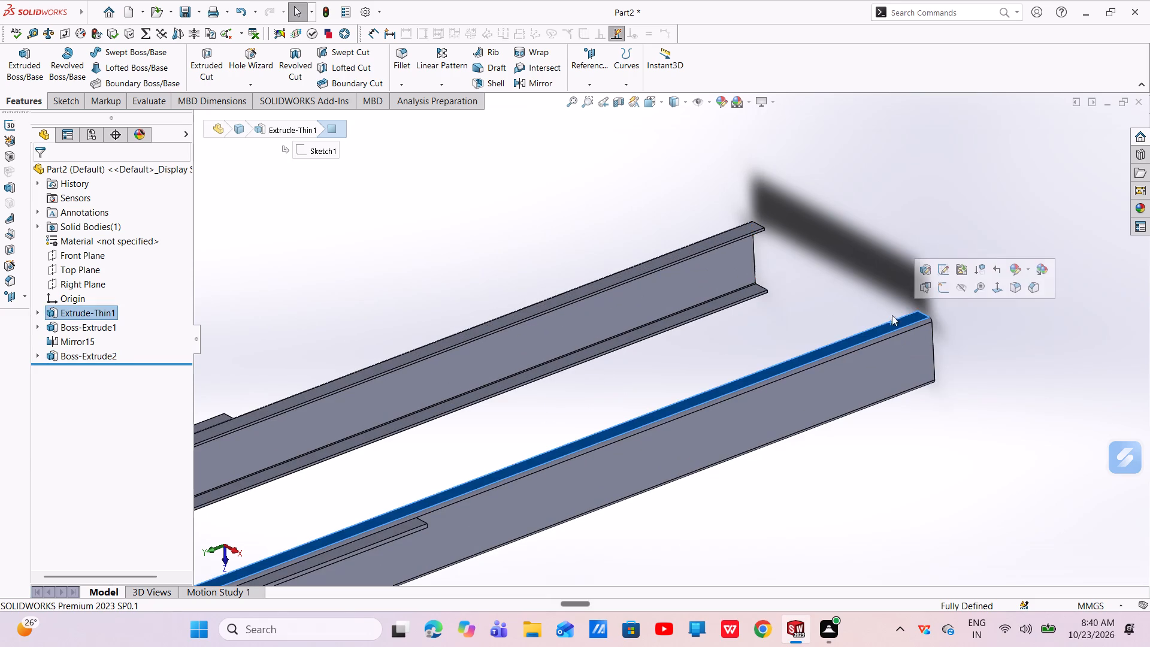
pyautogui.click(938, 289)
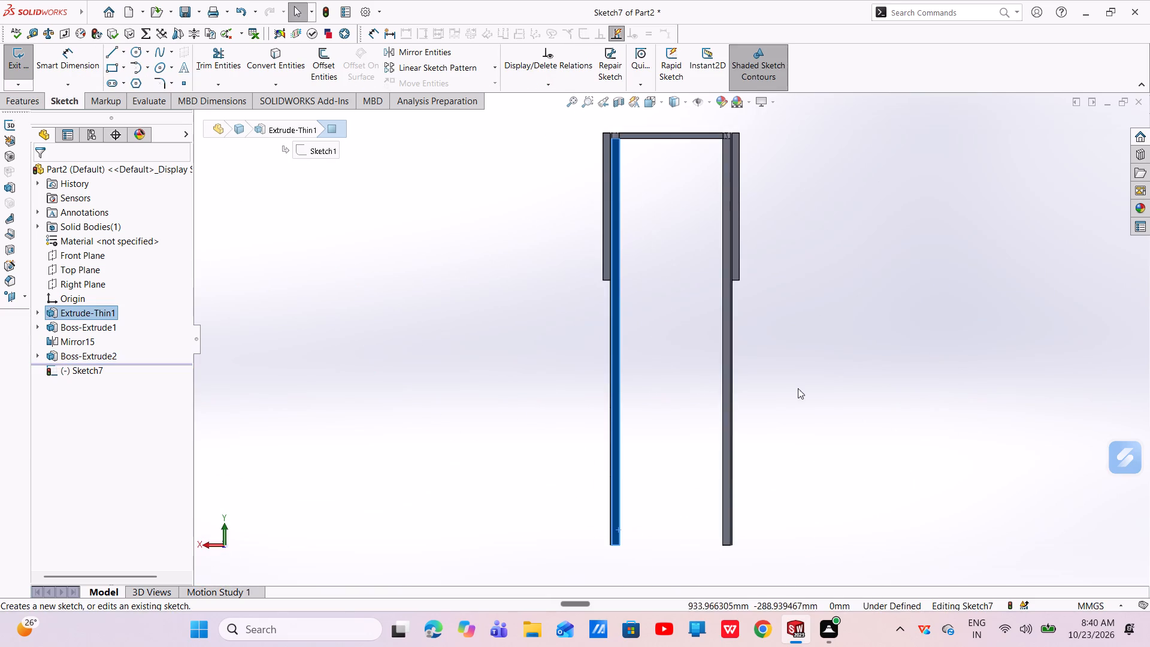
pyautogui.scroll(2, 778, 398)
pyautogui.scroll(-4, 692, 497)
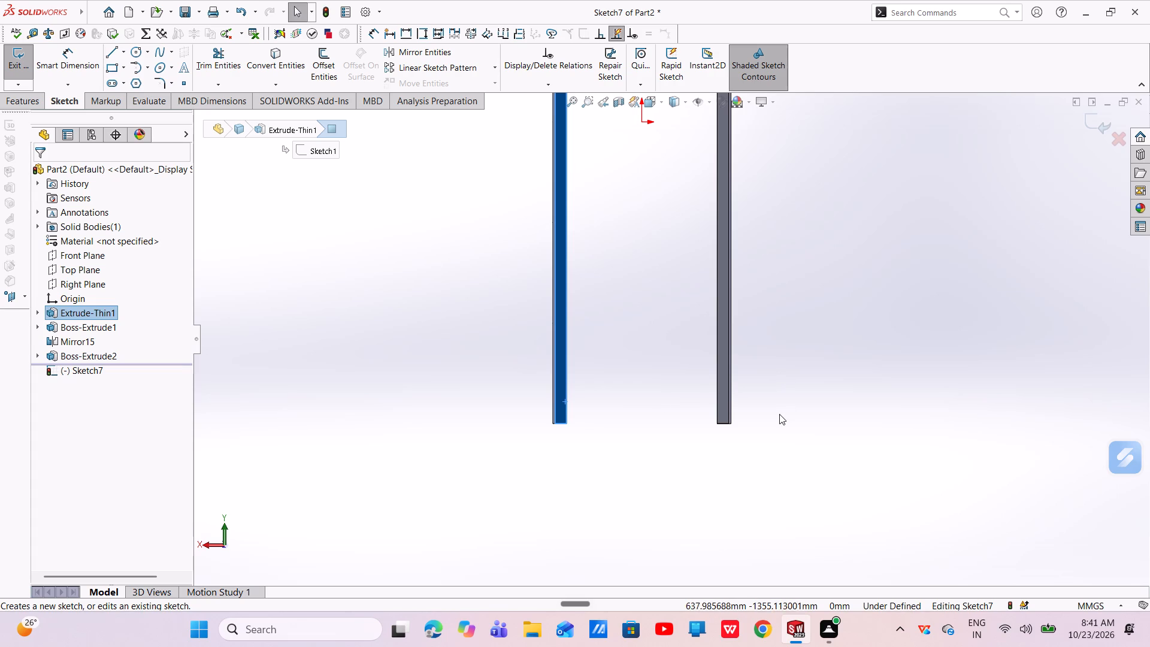
pyautogui.scroll(-4, 691, 424)
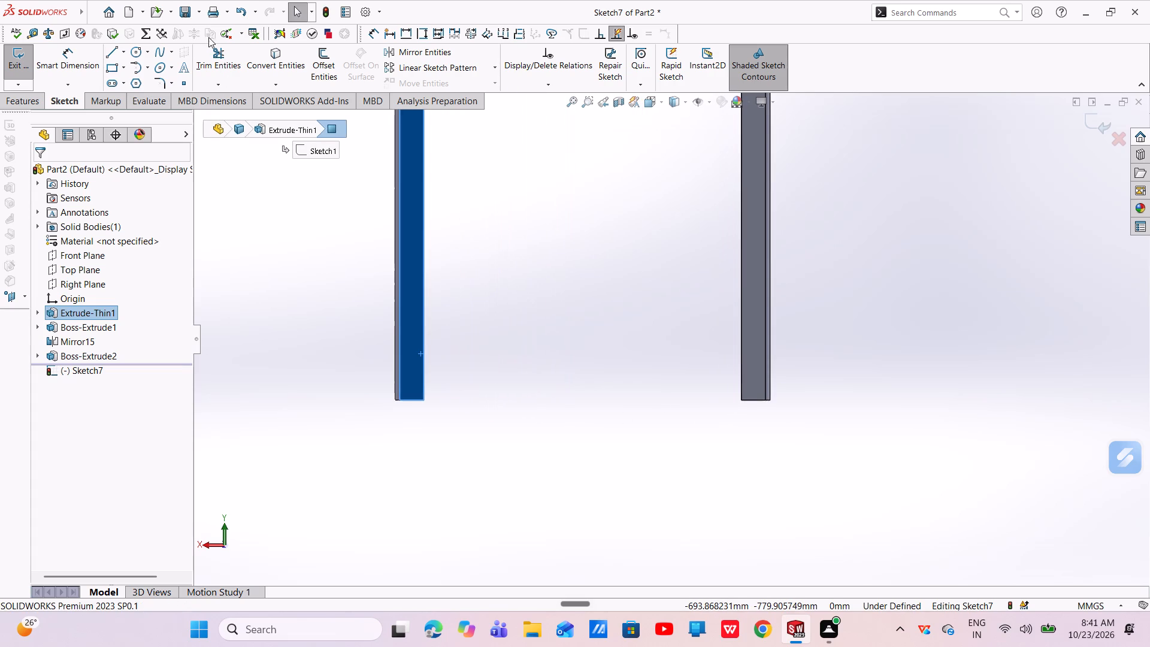
pyautogui.click(116, 71)
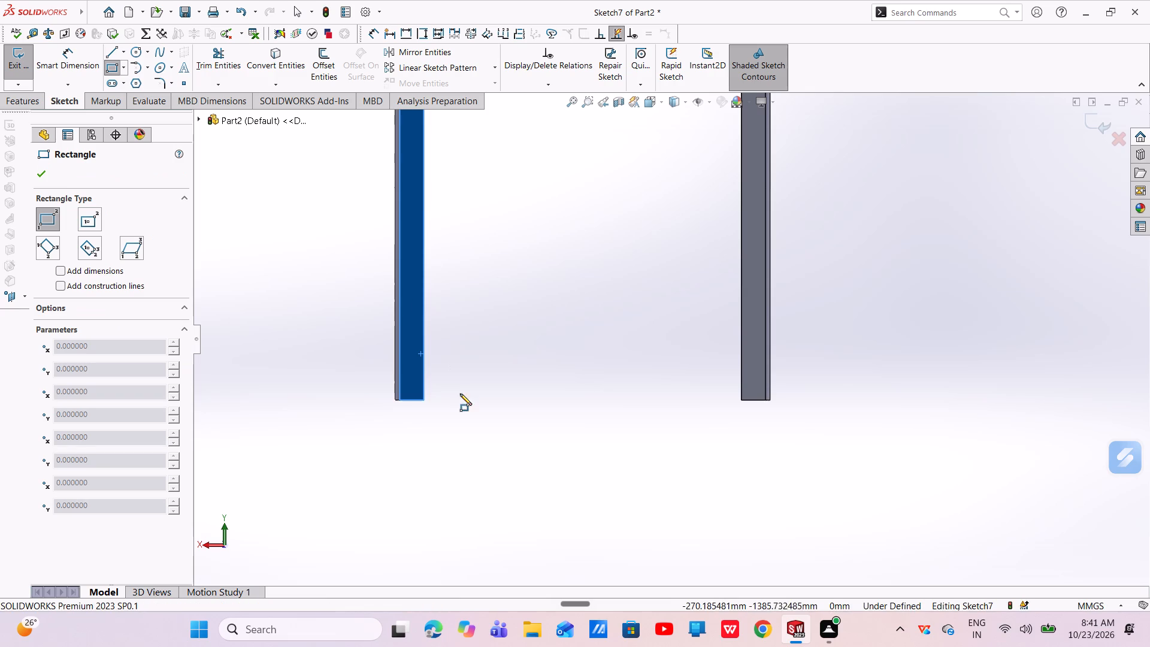
pyautogui.click(400, 380)
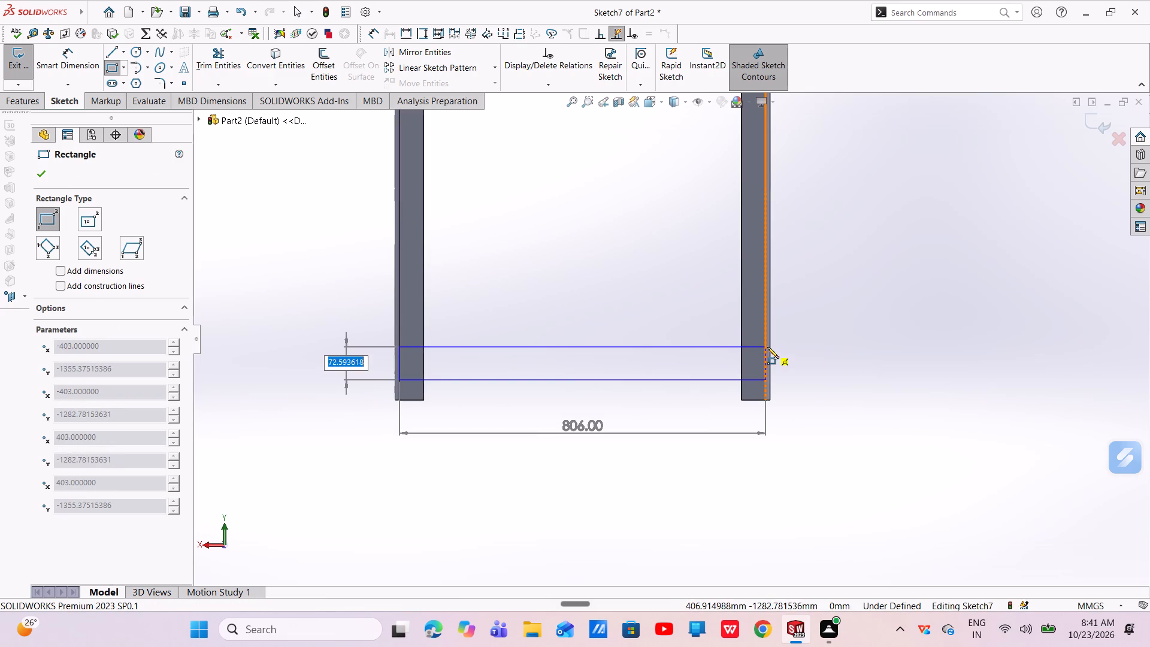
pyautogui.click(767, 347)
pyautogui.rightClick(767, 347)
pyautogui.click(789, 358)
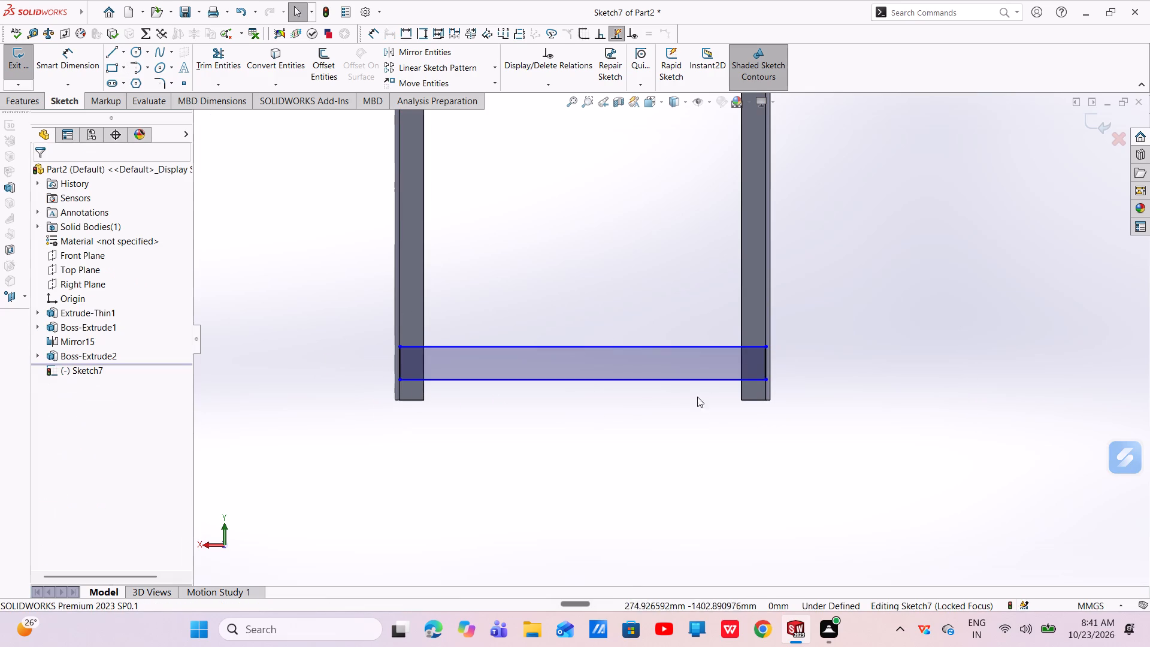
# Dimension the gap between the rectangle's outer long edge and the channel's end edge to 12.5 mm.
pyautogui.click(67, 69)
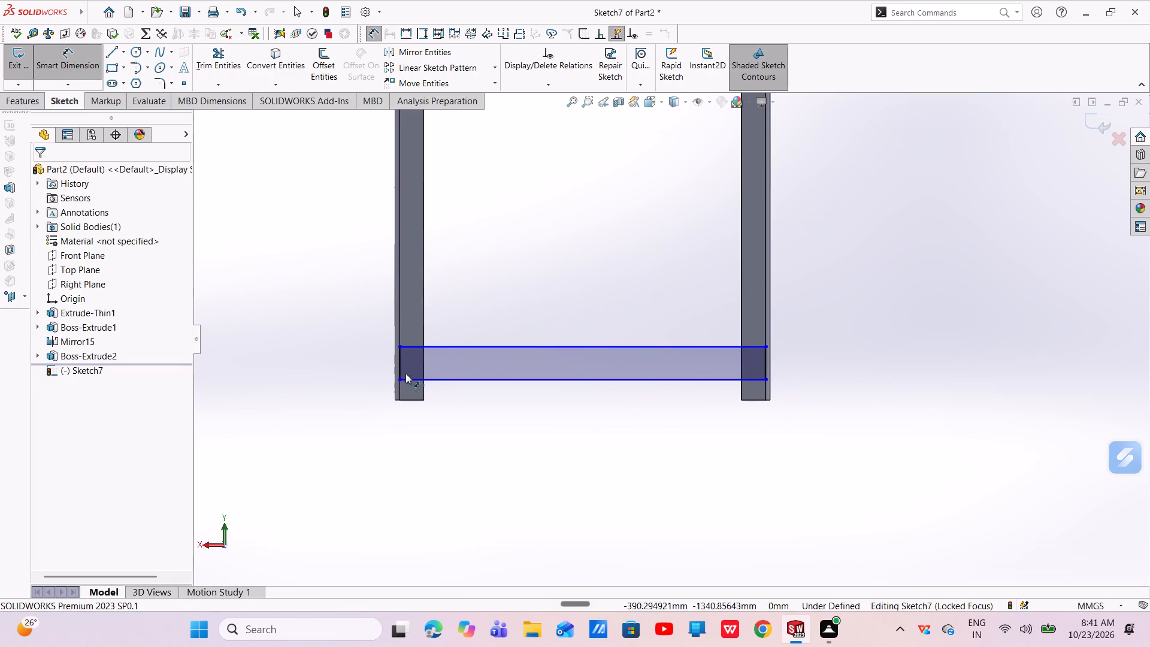
pyautogui.scroll(-4, 405, 374)
pyautogui.click(495, 372)
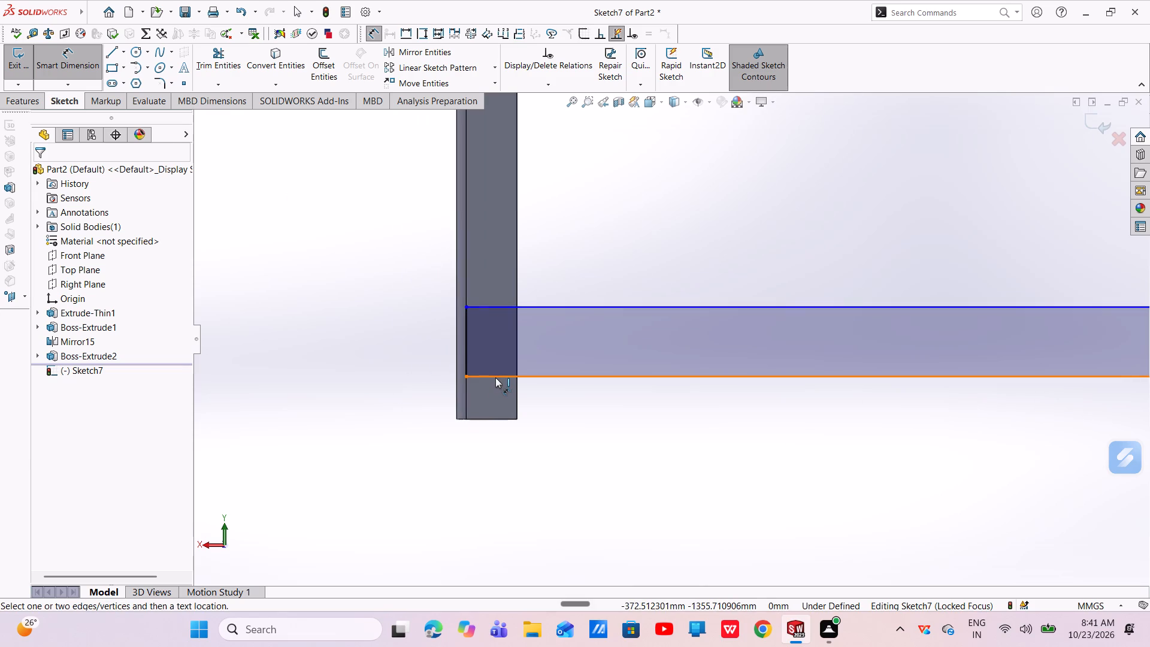
pyautogui.click(495, 377)
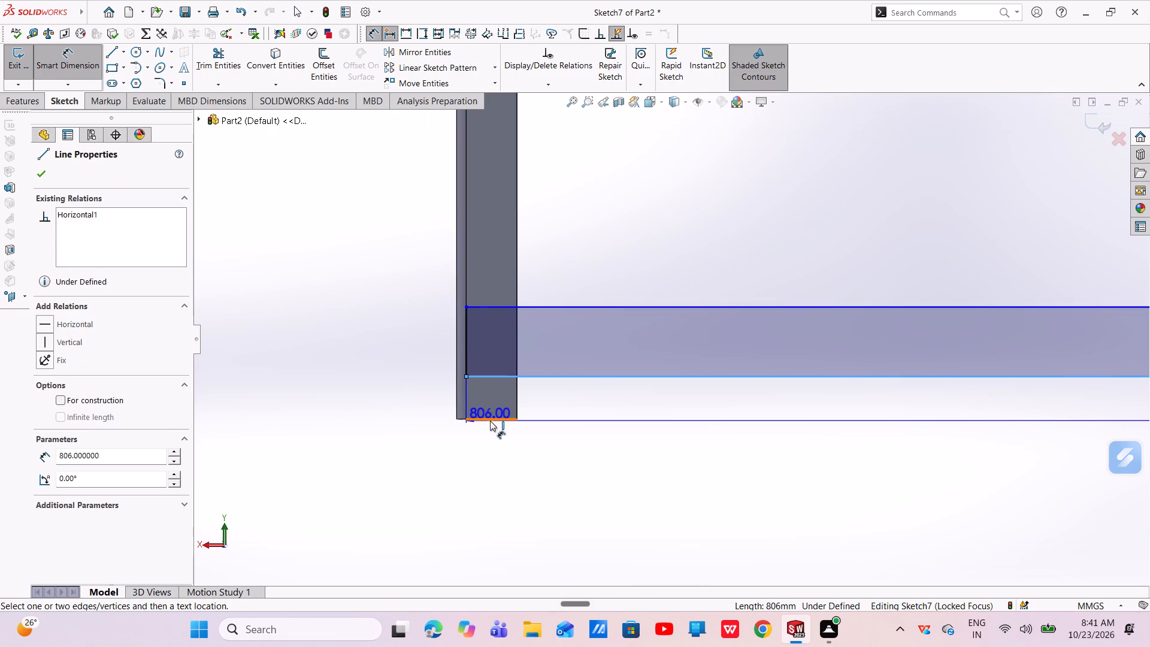
pyautogui.click(490, 421)
pyautogui.click(325, 402)
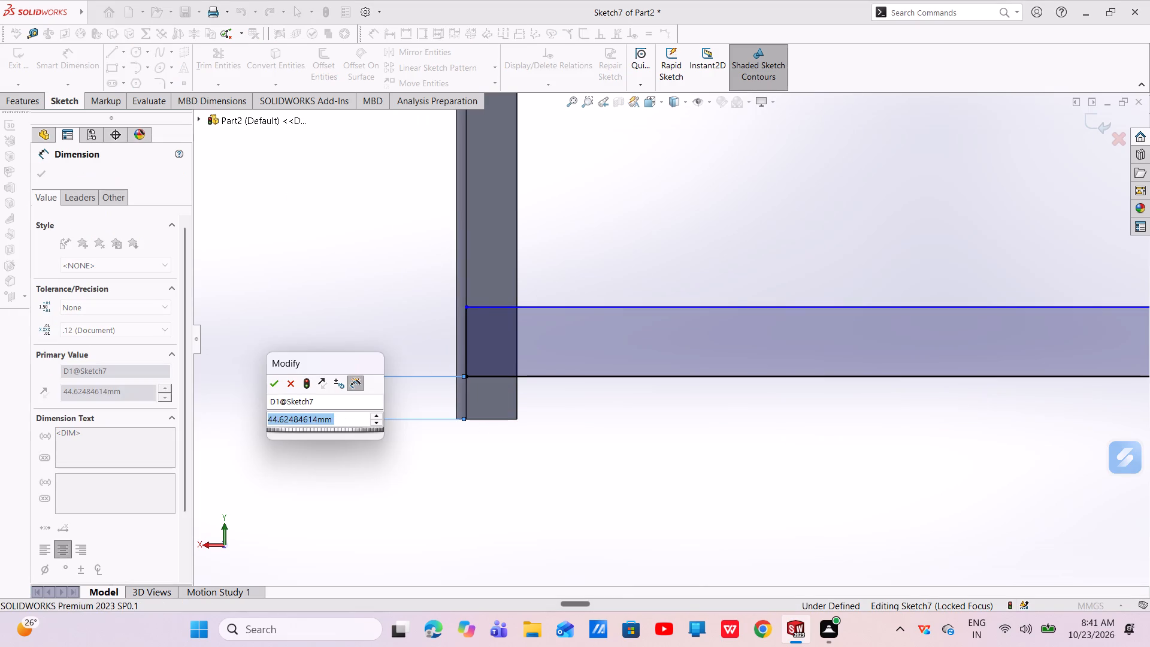
pyautogui.press('BackSpace')
pyautogui.write('12.5')
pyautogui.press('Return')
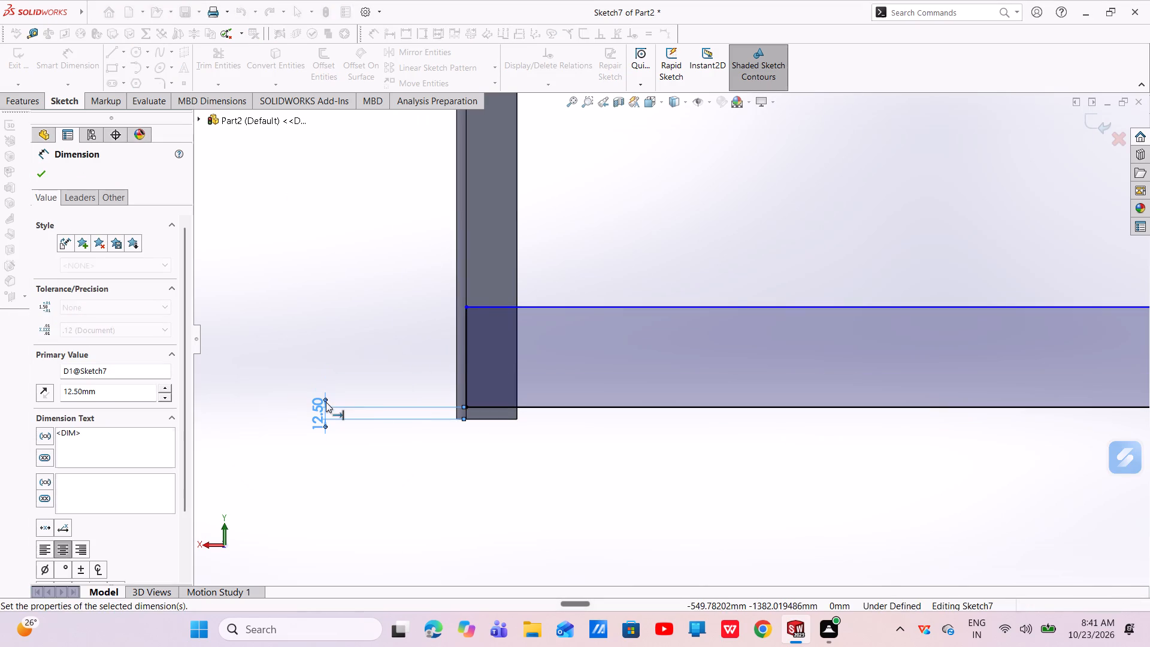
pyautogui.click(38, 170)
# Dimension the rectangle's short side, running along the channel, to 150 mm.
pyautogui.click(81, 50)
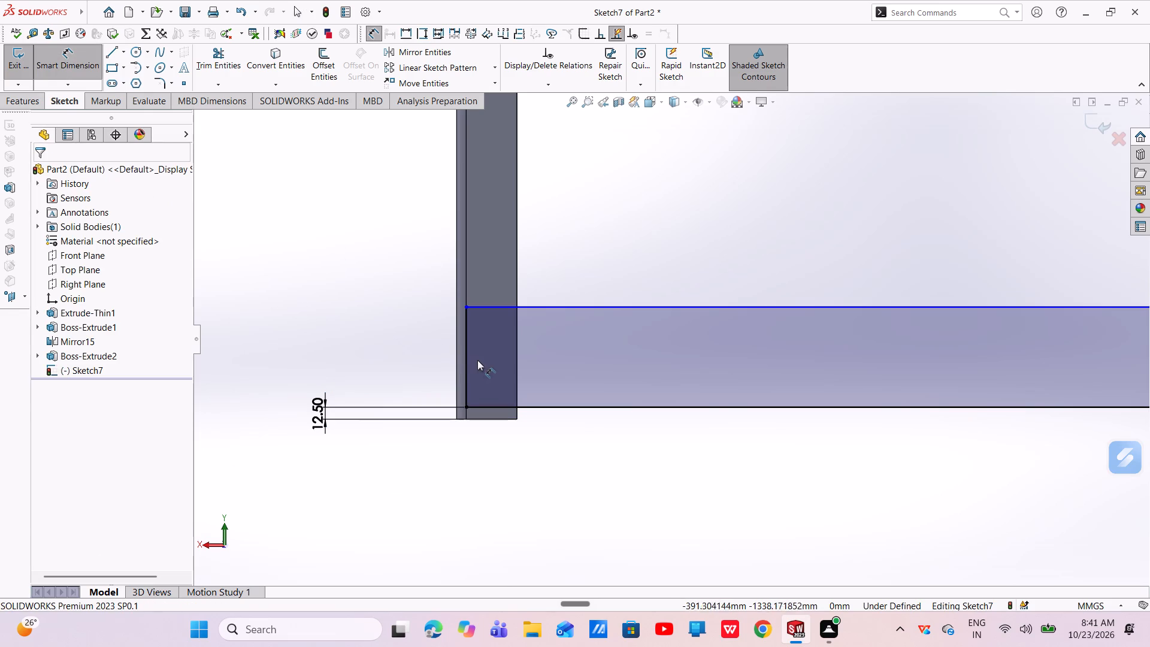
pyautogui.click(465, 355)
pyautogui.click(390, 329)
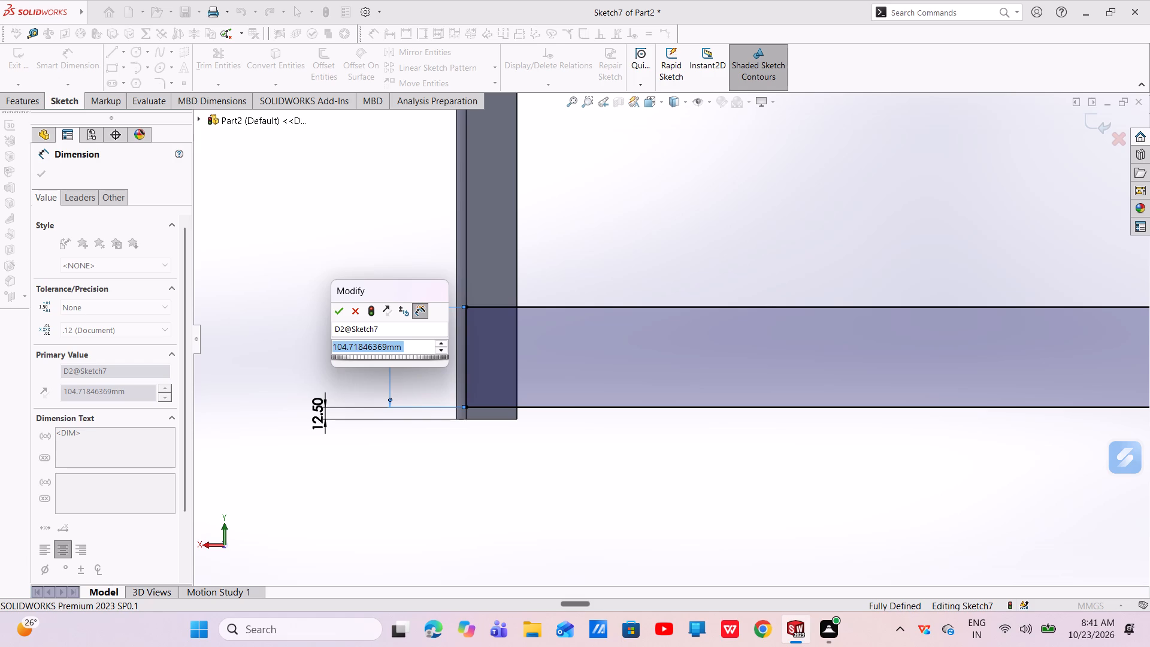
pyautogui.press('BackSpace')
pyautogui.write('15')
pyautogui.press('0')
pyautogui.press('Return')
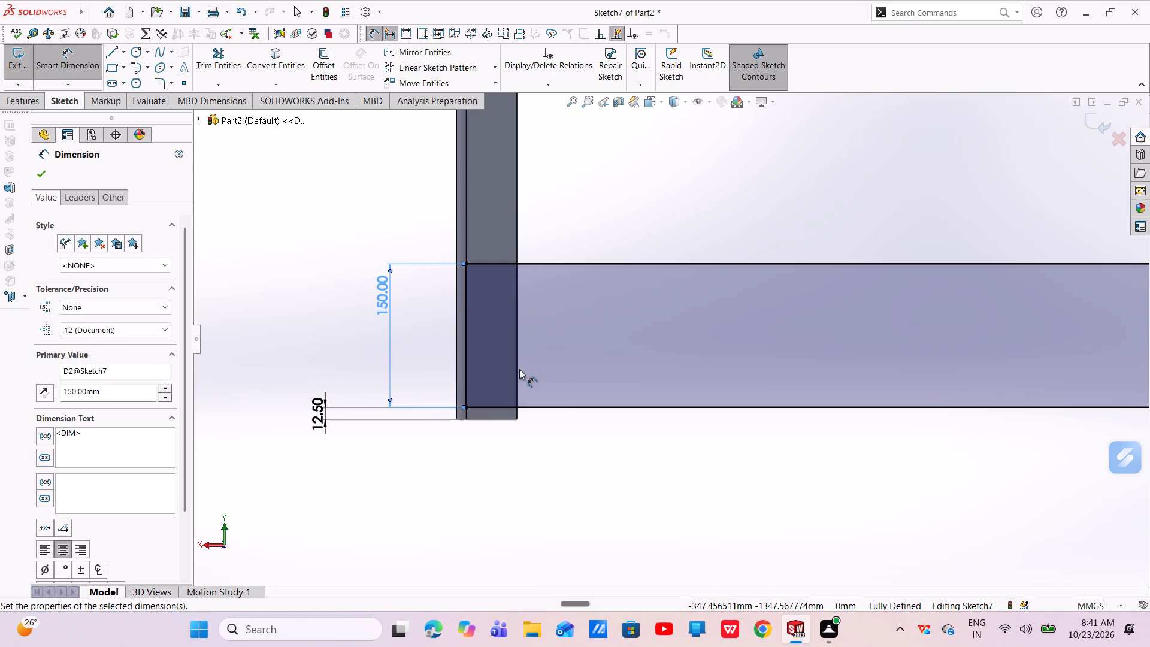
pyautogui.scroll(4, 519, 369)
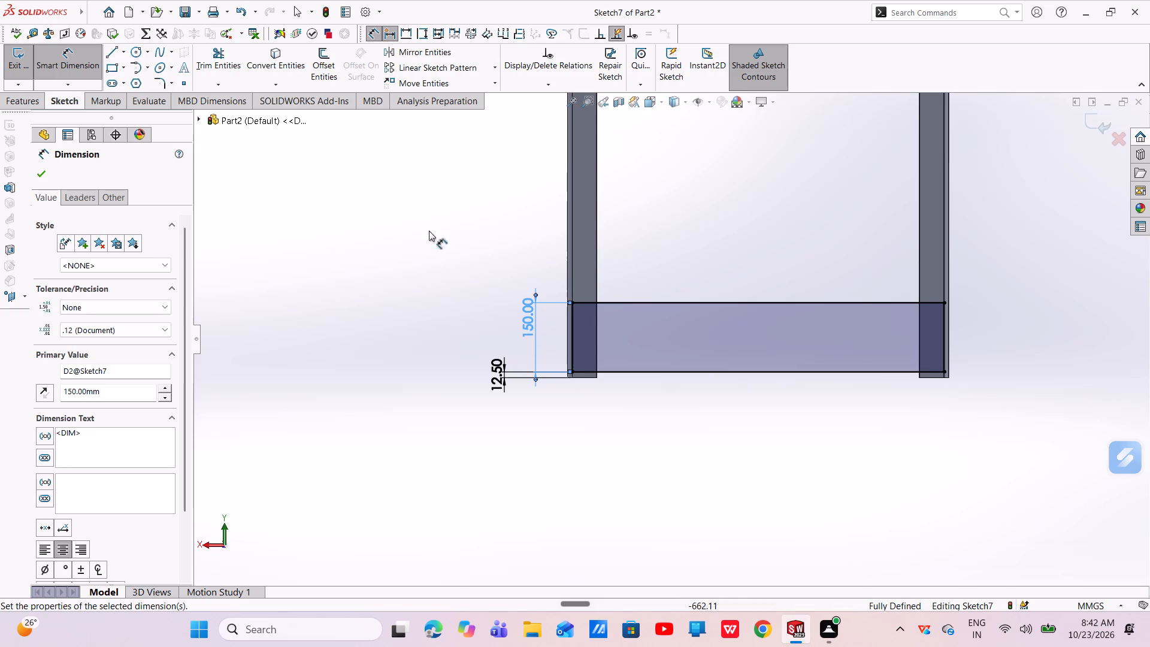
pyautogui.click(46, 172)
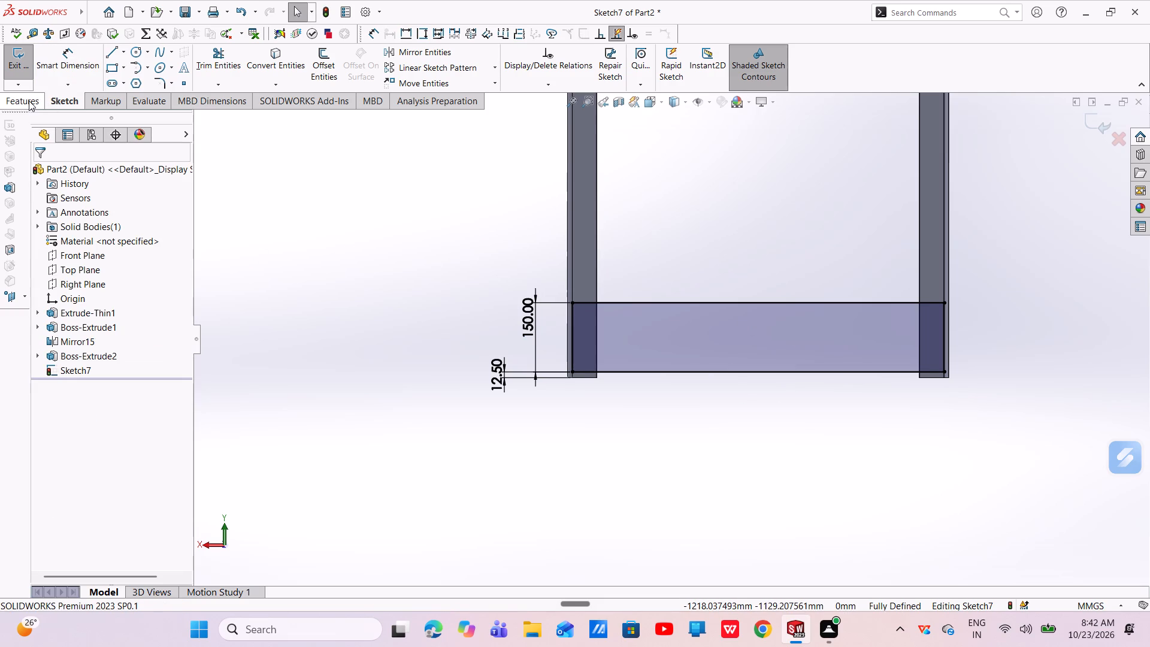
# Boss-extrude the 150 mm wide cross-plate rectangle 12.5 mm blind from the channels' top flange faces.
pyautogui.click(29, 101)
pyautogui.click(30, 64)
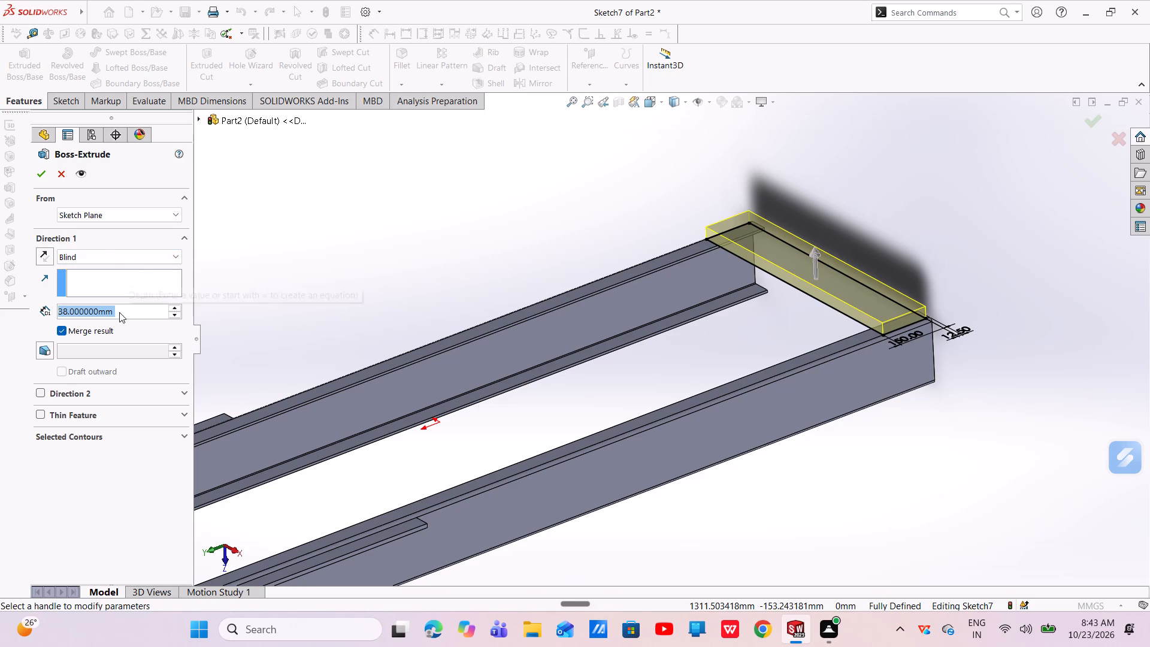
pyautogui.press('BackSpace')
pyautogui.write('12')
pyautogui.write('.5')
pyautogui.press('Return')
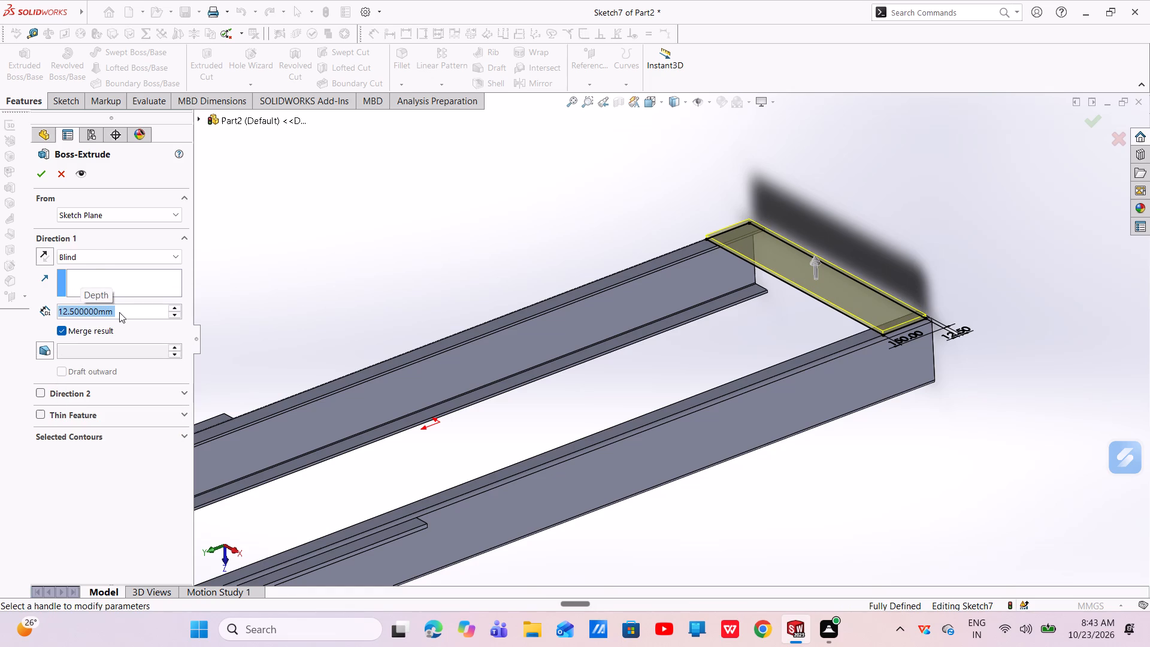
pyautogui.click(46, 175)
# Linear-pattern the cross plate along the channel's inner top edge with 660 mm spacing and 2 instances.
pyautogui.scroll(-3, 793, 328)
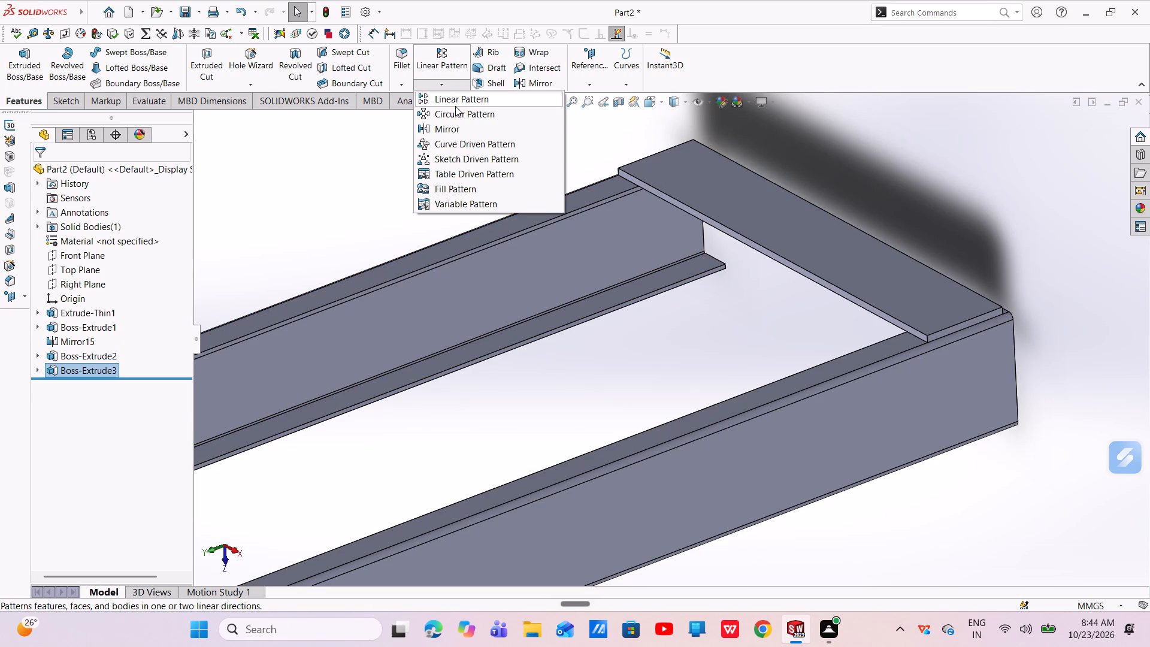
pyautogui.click(455, 106)
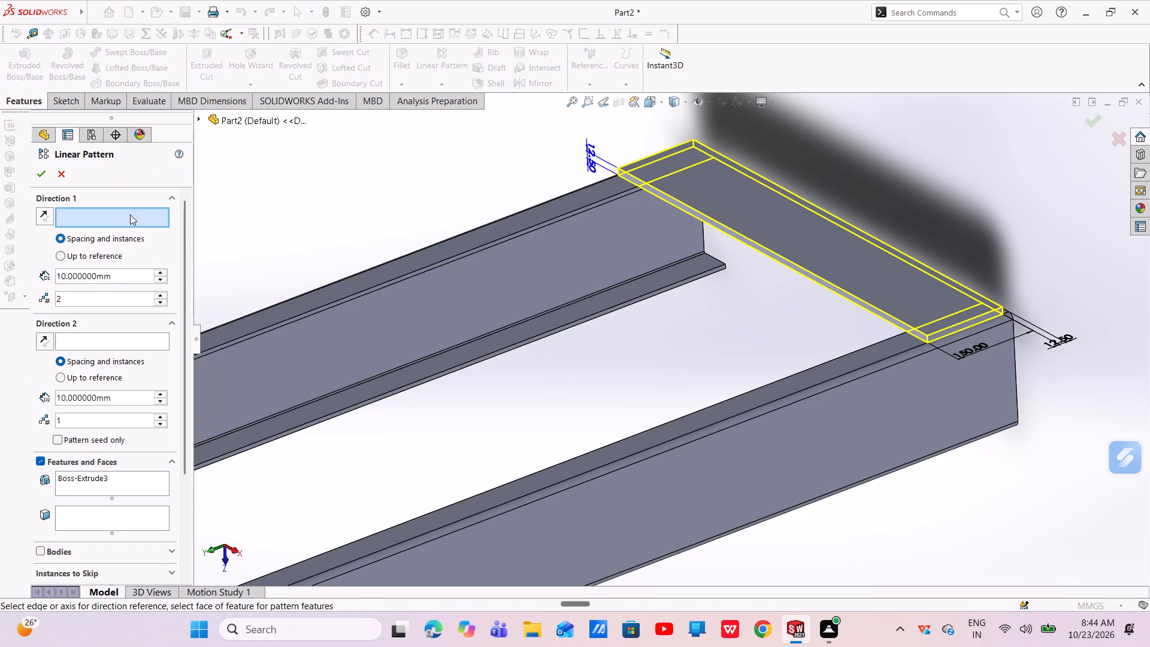
pyautogui.scroll(2, 750, 405)
pyautogui.moveTo(751, 403); pyautogui.dragTo(797, 480, button='middle')
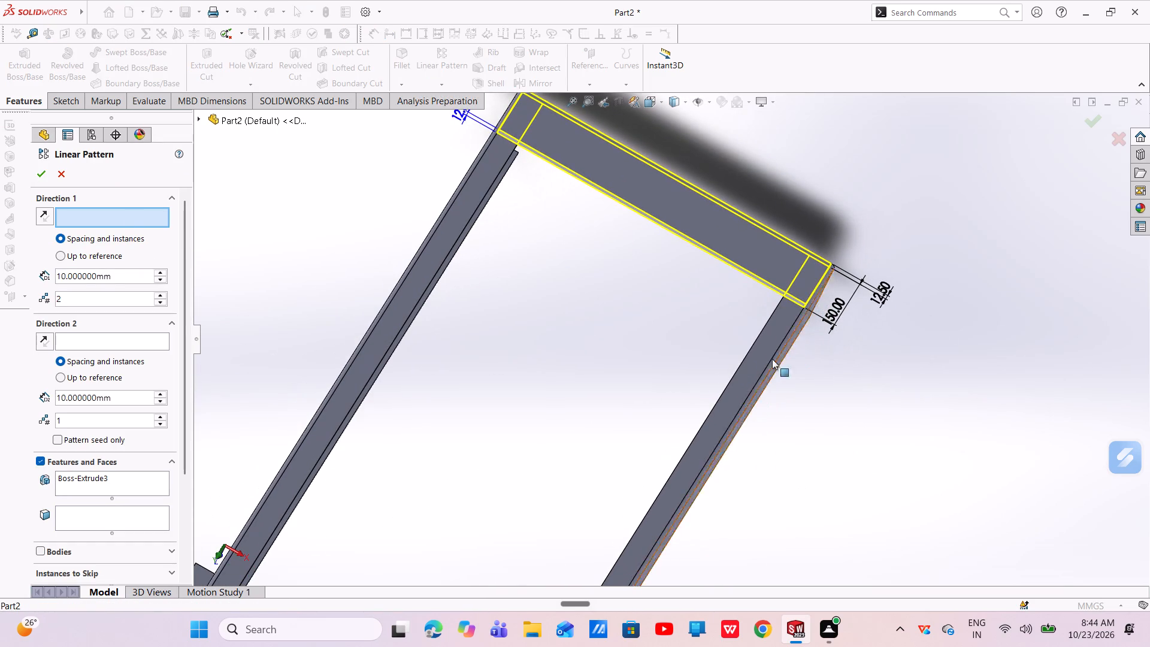
pyautogui.click(762, 329)
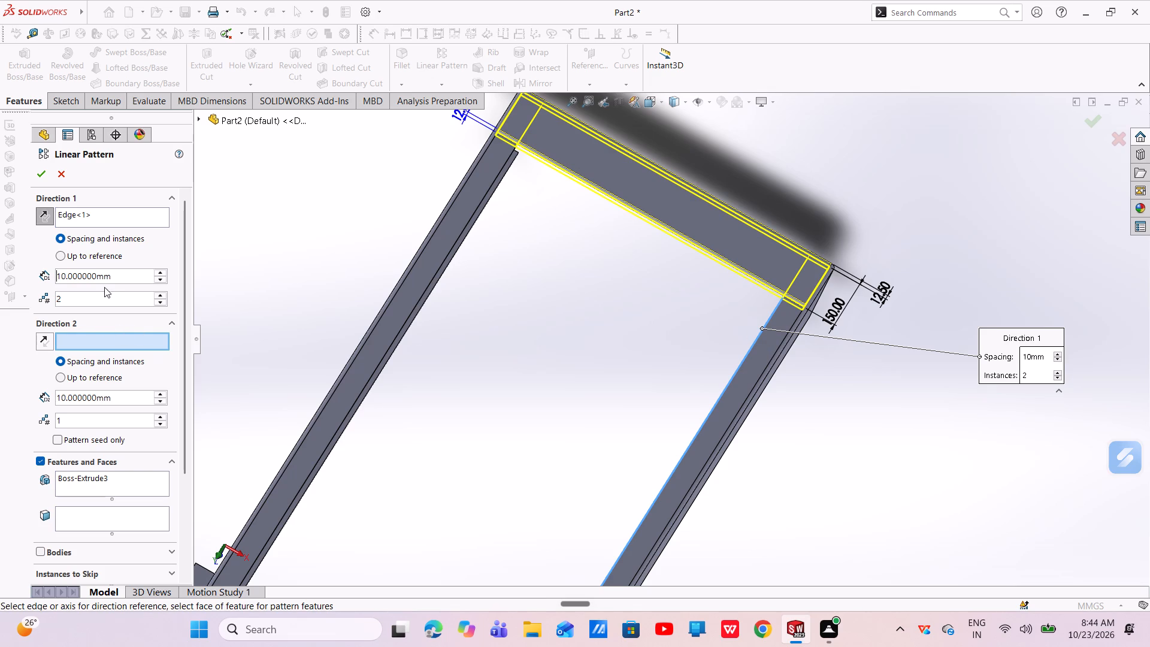
pyautogui.moveTo(111, 279); pyautogui.dragTo(47, 267)
pyautogui.press('BackSpace')
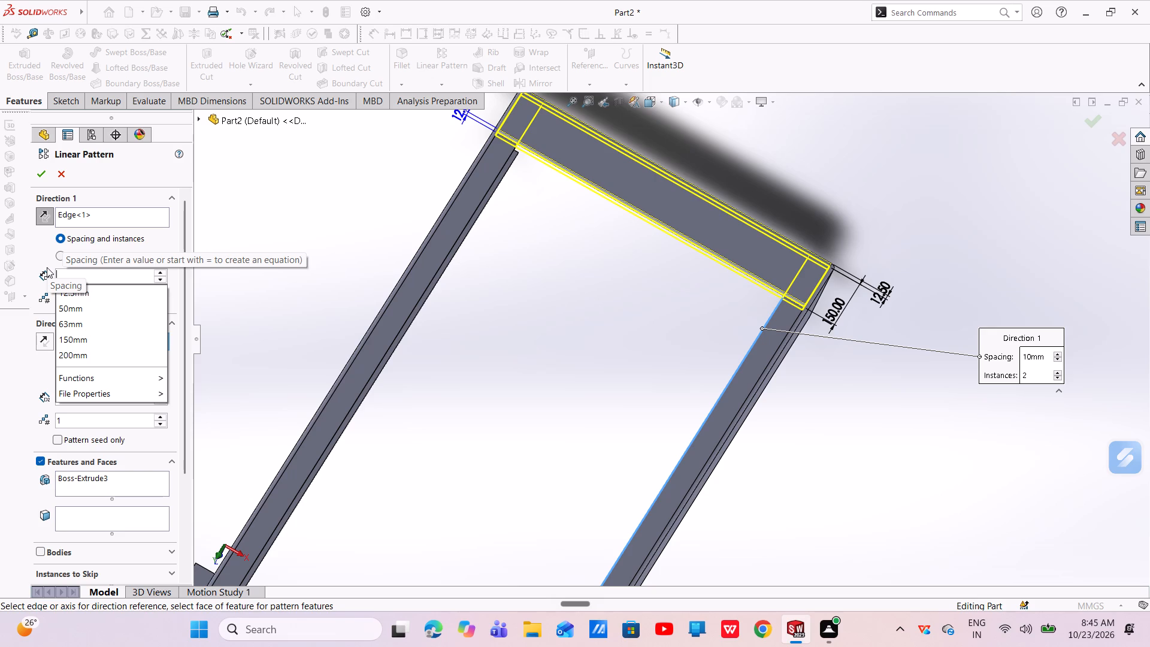
pyautogui.write('660')
pyautogui.press('Return')
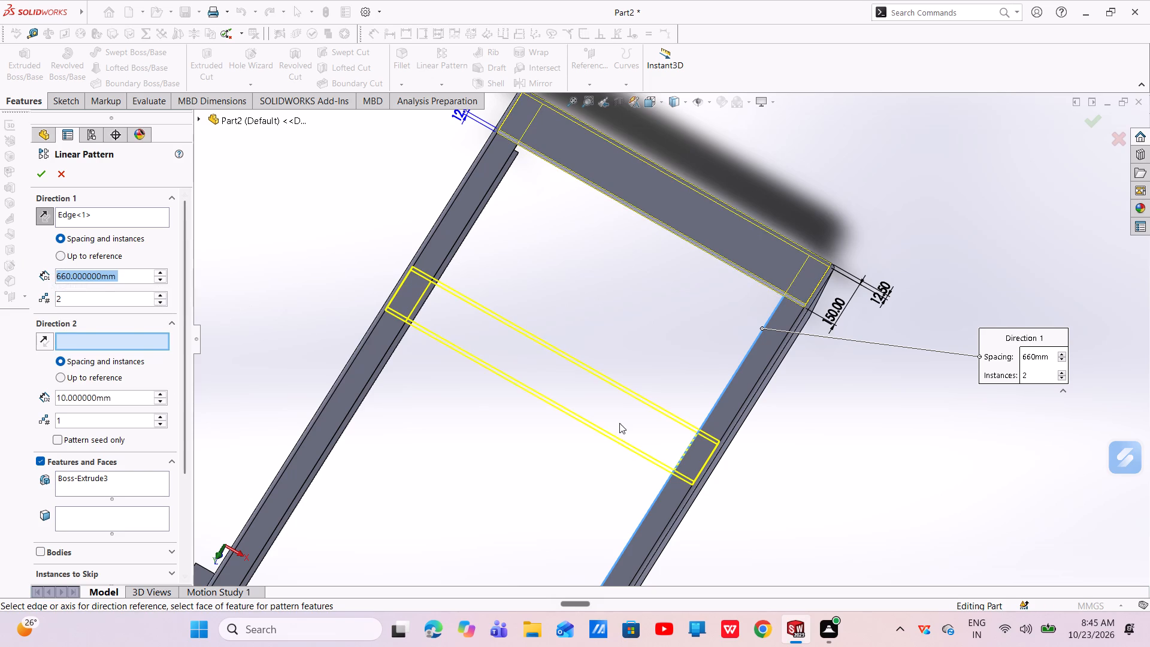
pyautogui.scroll(2, 620, 401)
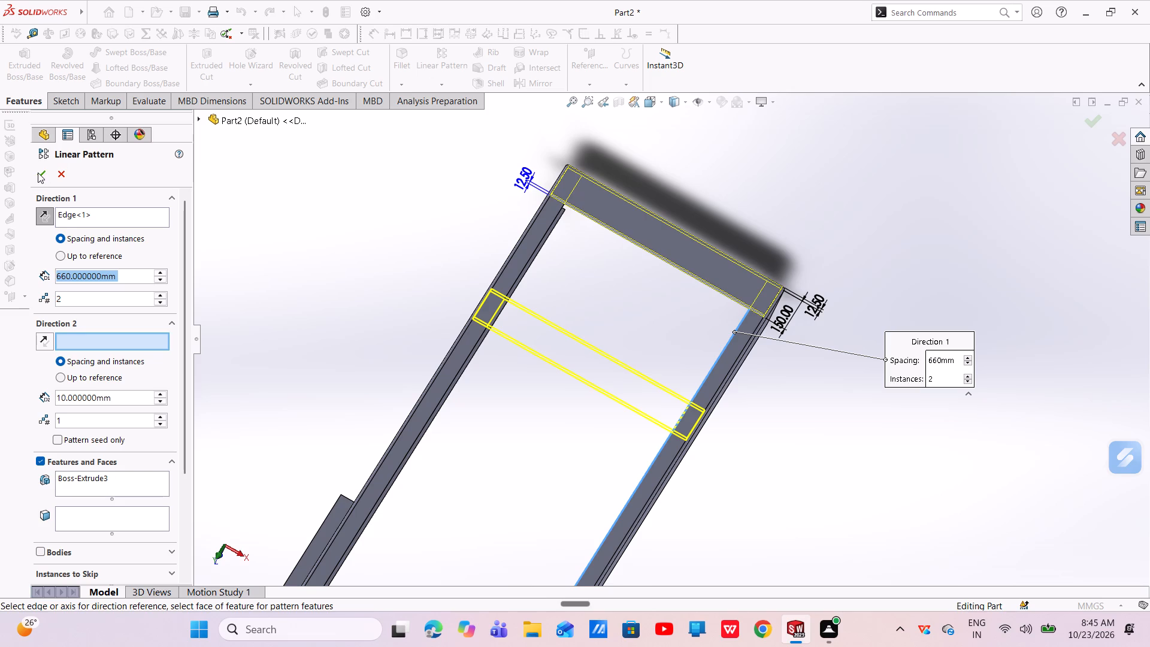
pyautogui.click(38, 173)
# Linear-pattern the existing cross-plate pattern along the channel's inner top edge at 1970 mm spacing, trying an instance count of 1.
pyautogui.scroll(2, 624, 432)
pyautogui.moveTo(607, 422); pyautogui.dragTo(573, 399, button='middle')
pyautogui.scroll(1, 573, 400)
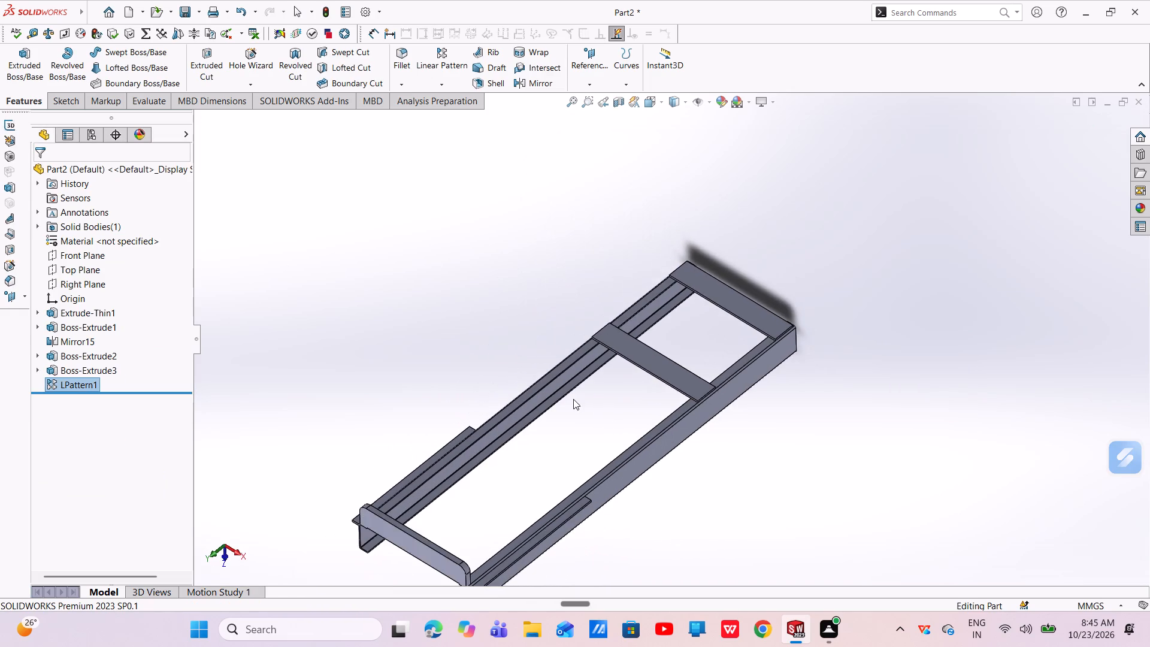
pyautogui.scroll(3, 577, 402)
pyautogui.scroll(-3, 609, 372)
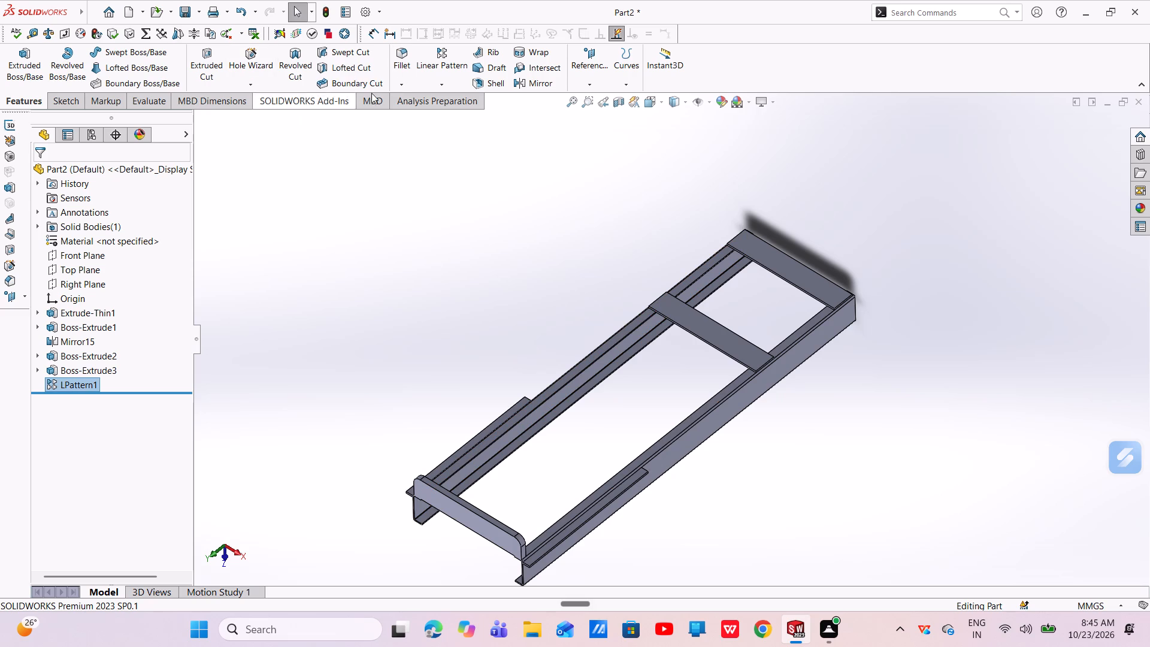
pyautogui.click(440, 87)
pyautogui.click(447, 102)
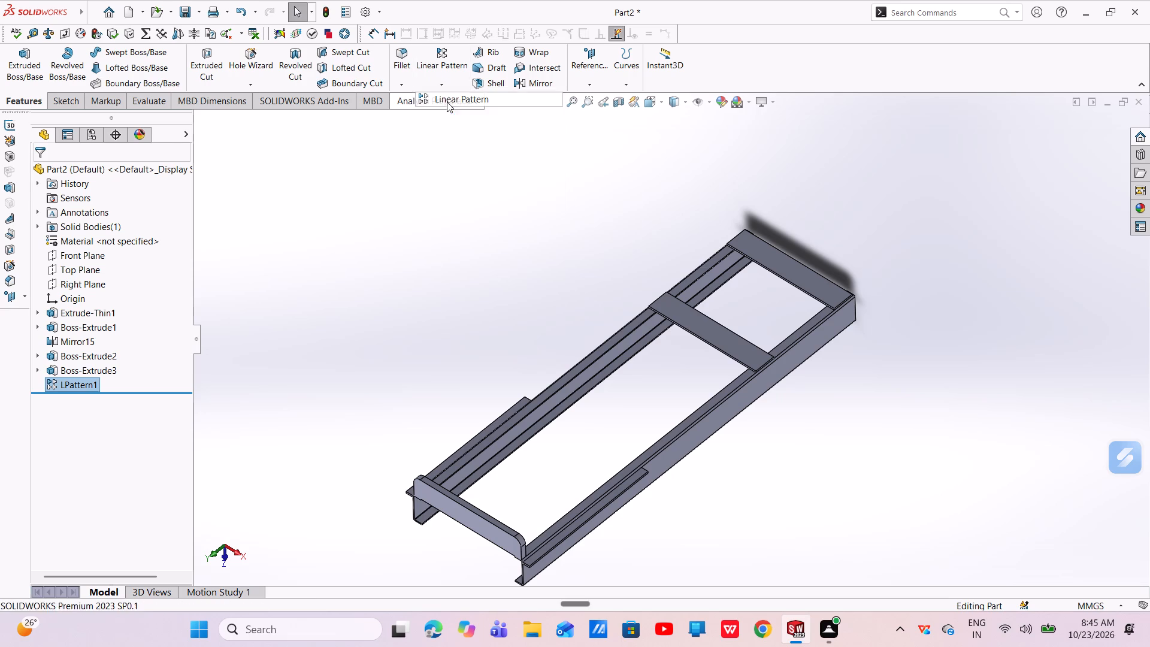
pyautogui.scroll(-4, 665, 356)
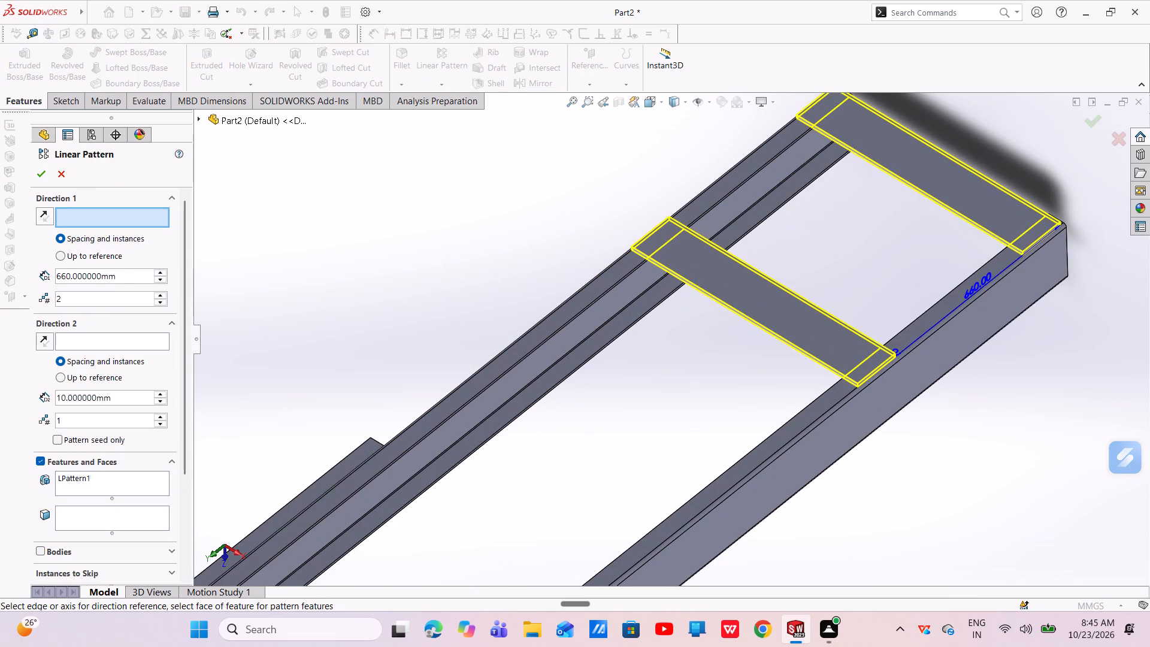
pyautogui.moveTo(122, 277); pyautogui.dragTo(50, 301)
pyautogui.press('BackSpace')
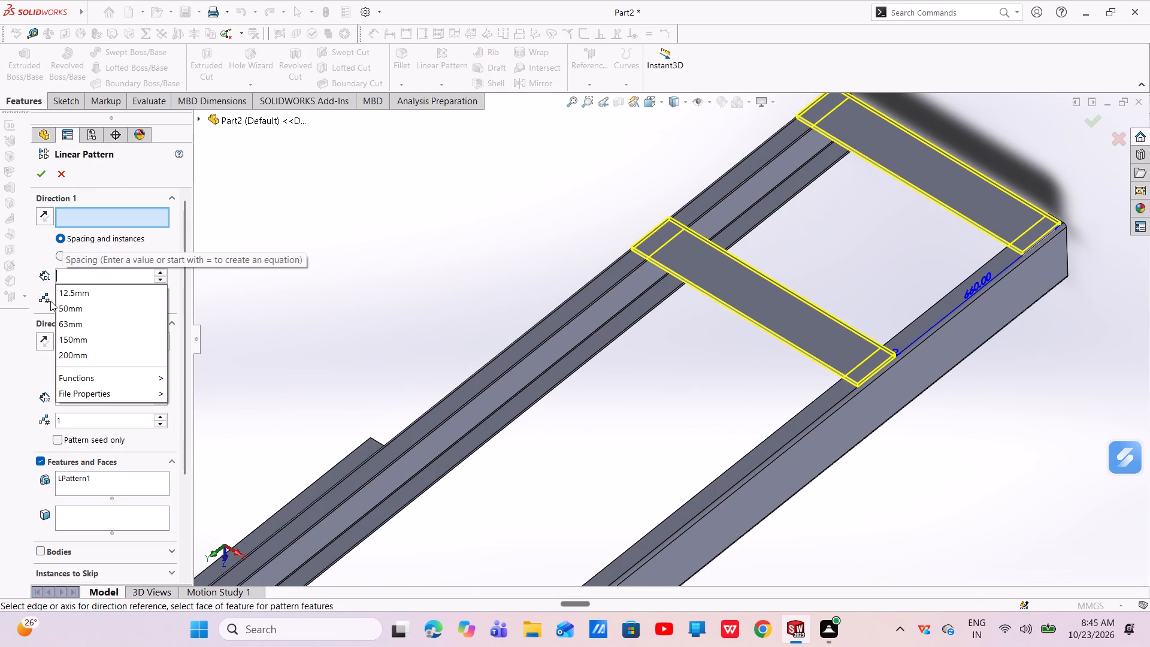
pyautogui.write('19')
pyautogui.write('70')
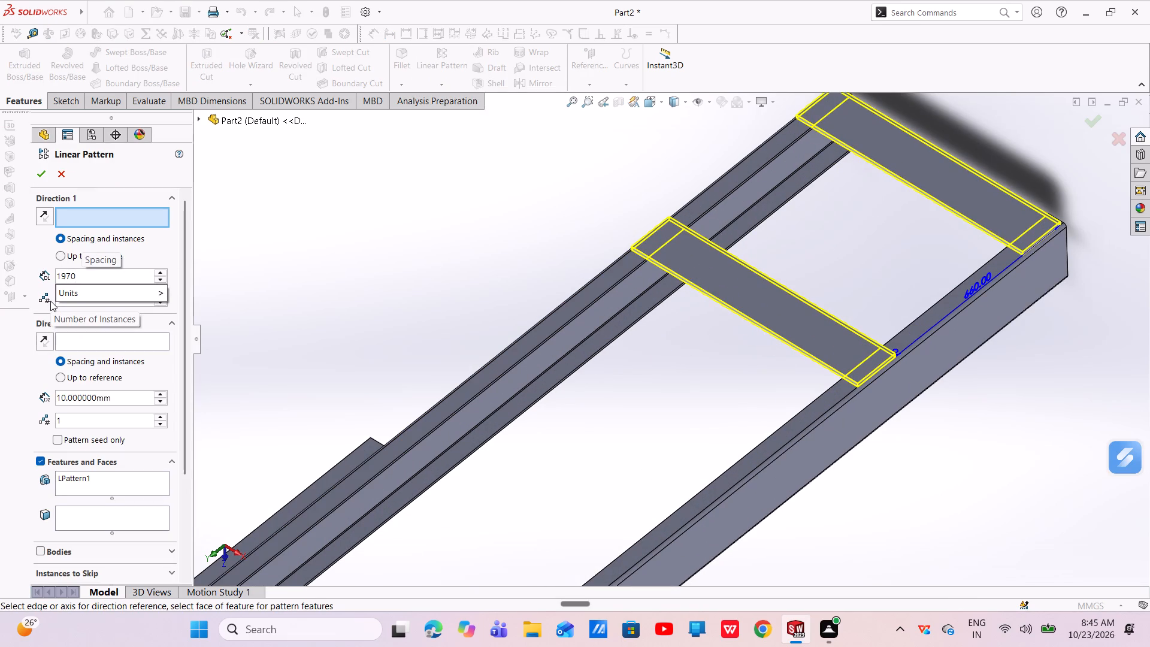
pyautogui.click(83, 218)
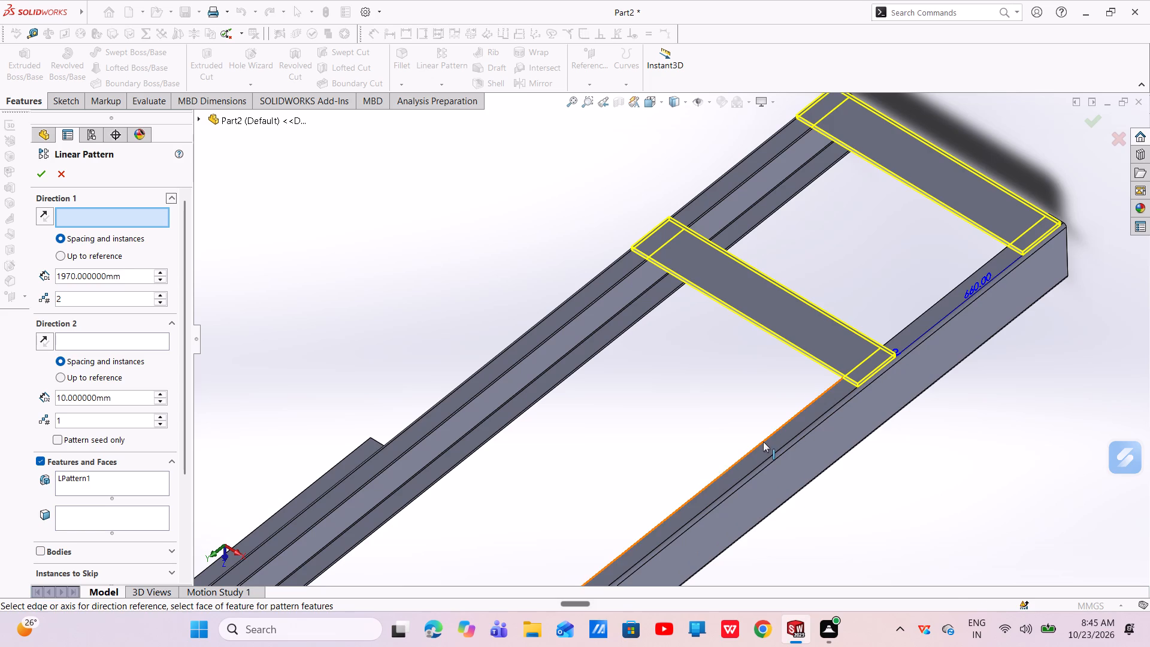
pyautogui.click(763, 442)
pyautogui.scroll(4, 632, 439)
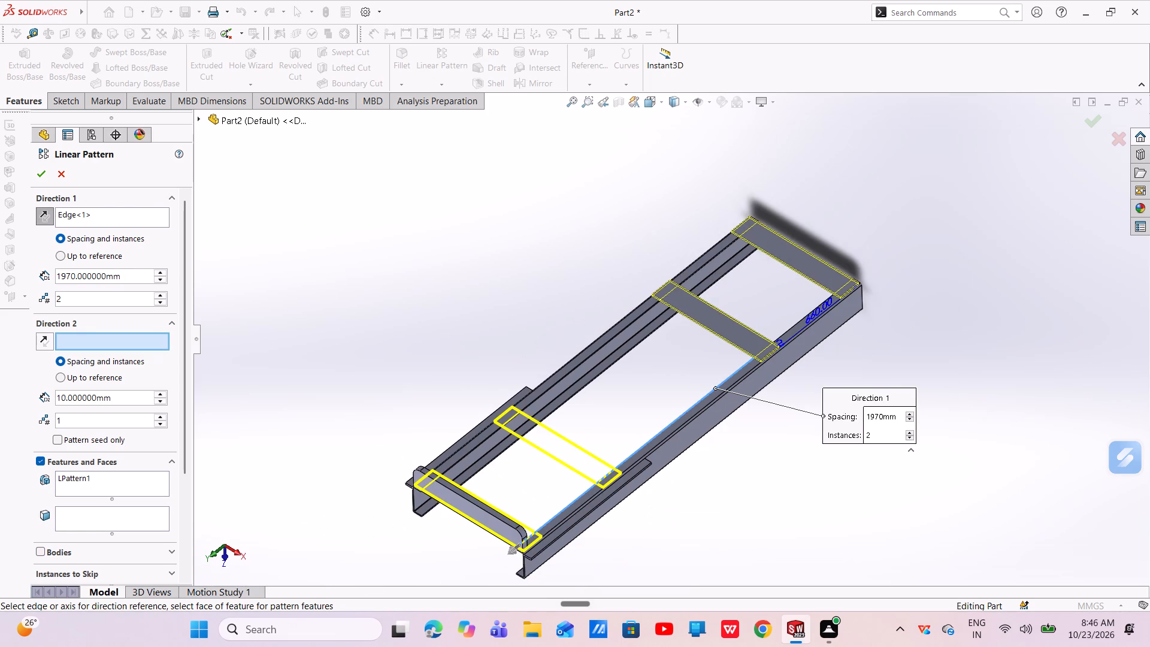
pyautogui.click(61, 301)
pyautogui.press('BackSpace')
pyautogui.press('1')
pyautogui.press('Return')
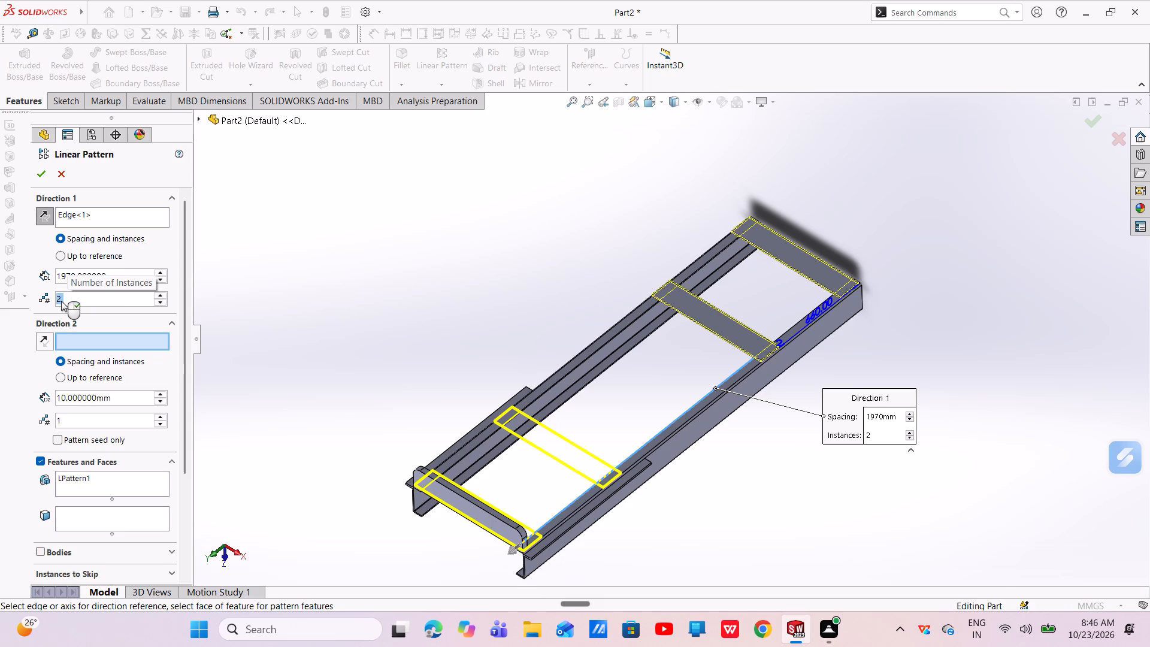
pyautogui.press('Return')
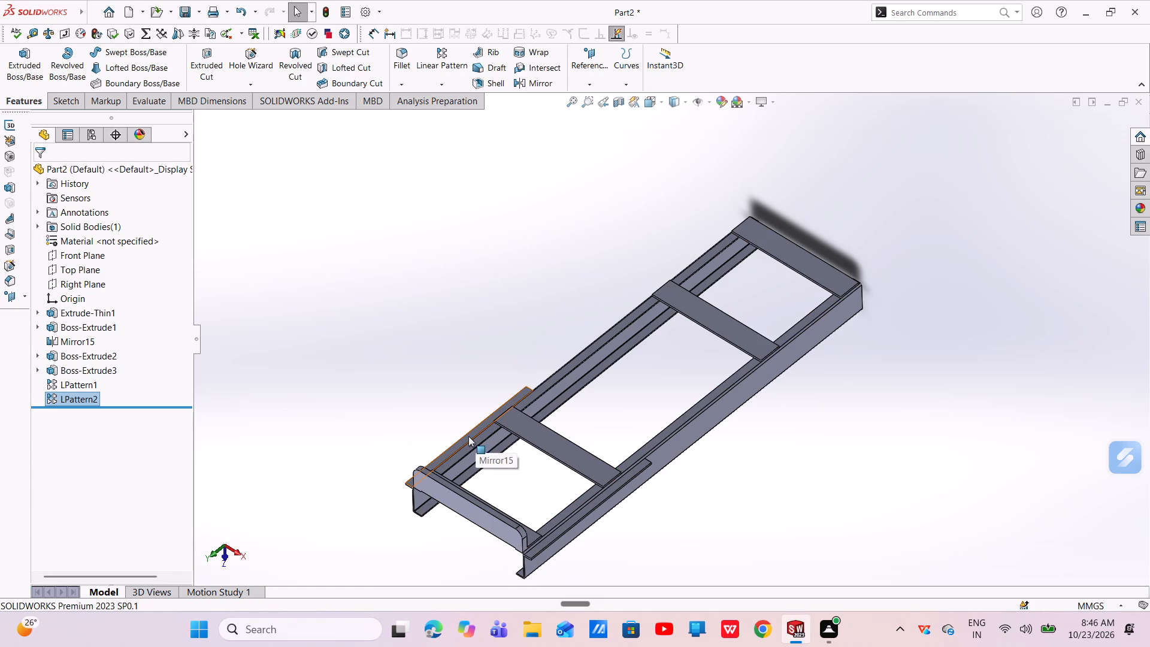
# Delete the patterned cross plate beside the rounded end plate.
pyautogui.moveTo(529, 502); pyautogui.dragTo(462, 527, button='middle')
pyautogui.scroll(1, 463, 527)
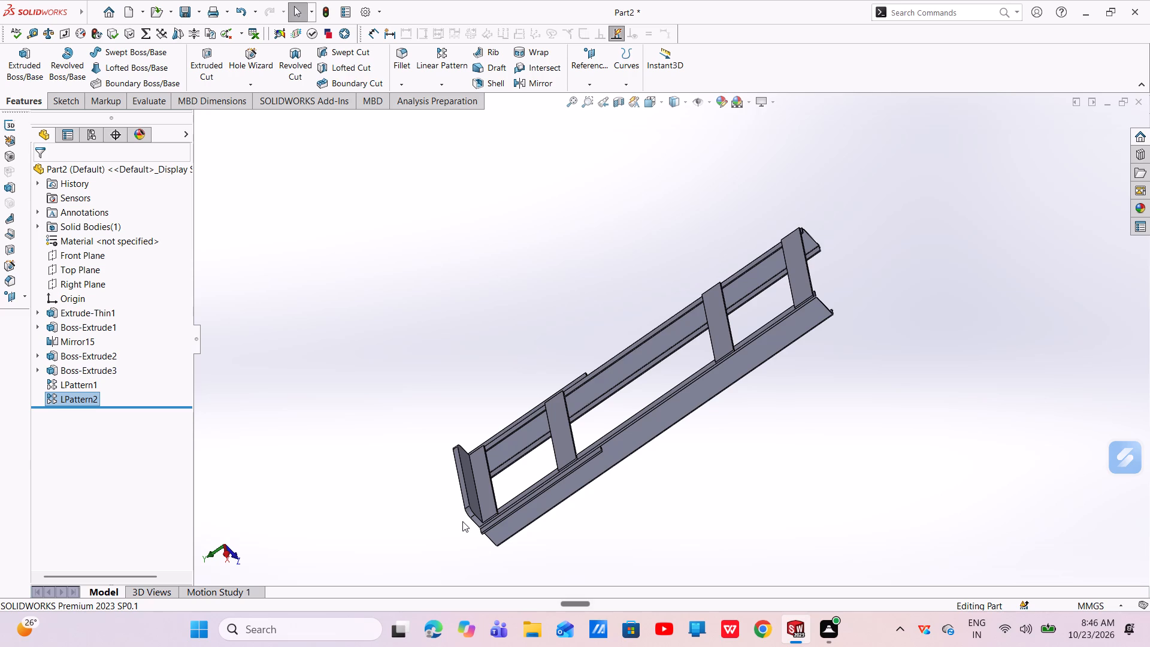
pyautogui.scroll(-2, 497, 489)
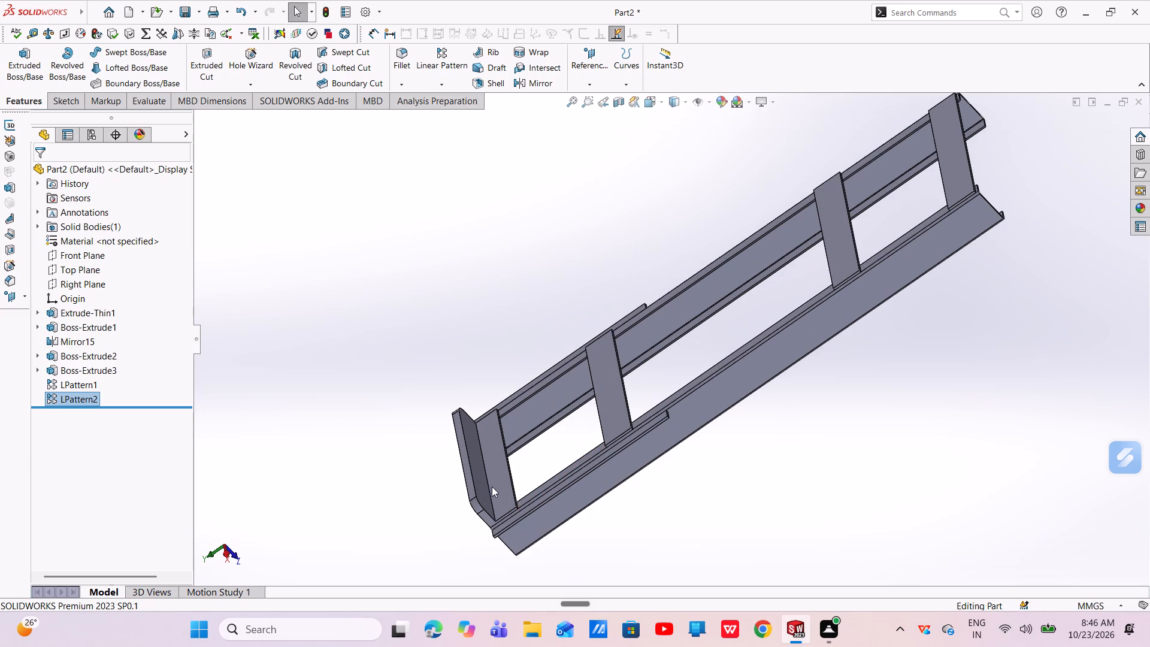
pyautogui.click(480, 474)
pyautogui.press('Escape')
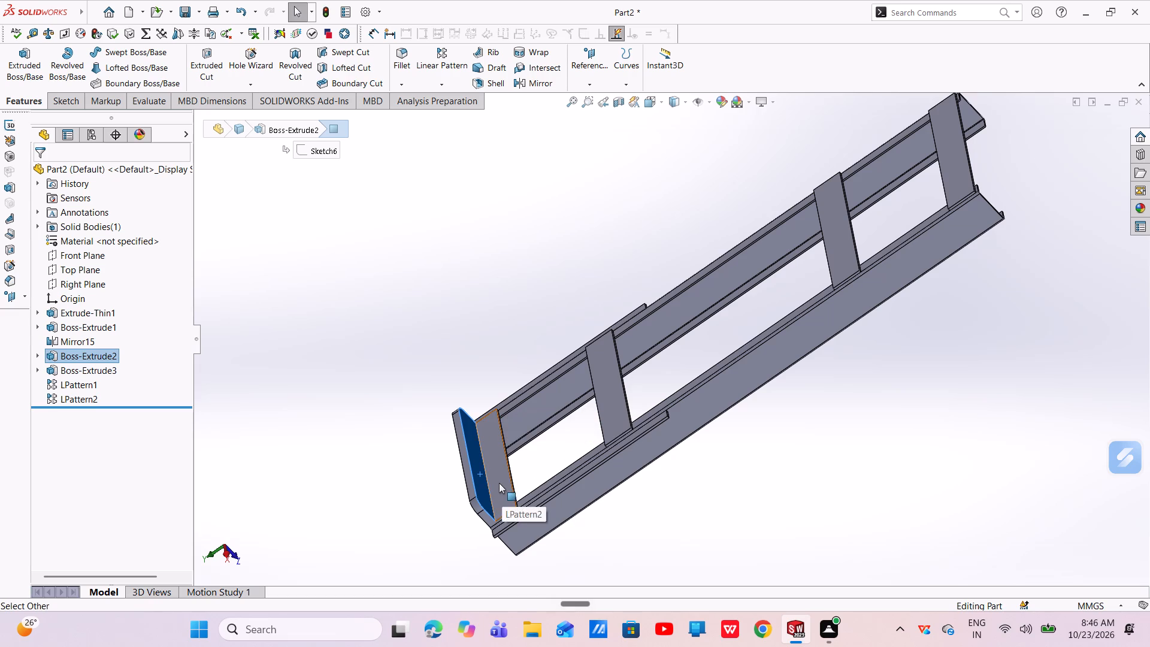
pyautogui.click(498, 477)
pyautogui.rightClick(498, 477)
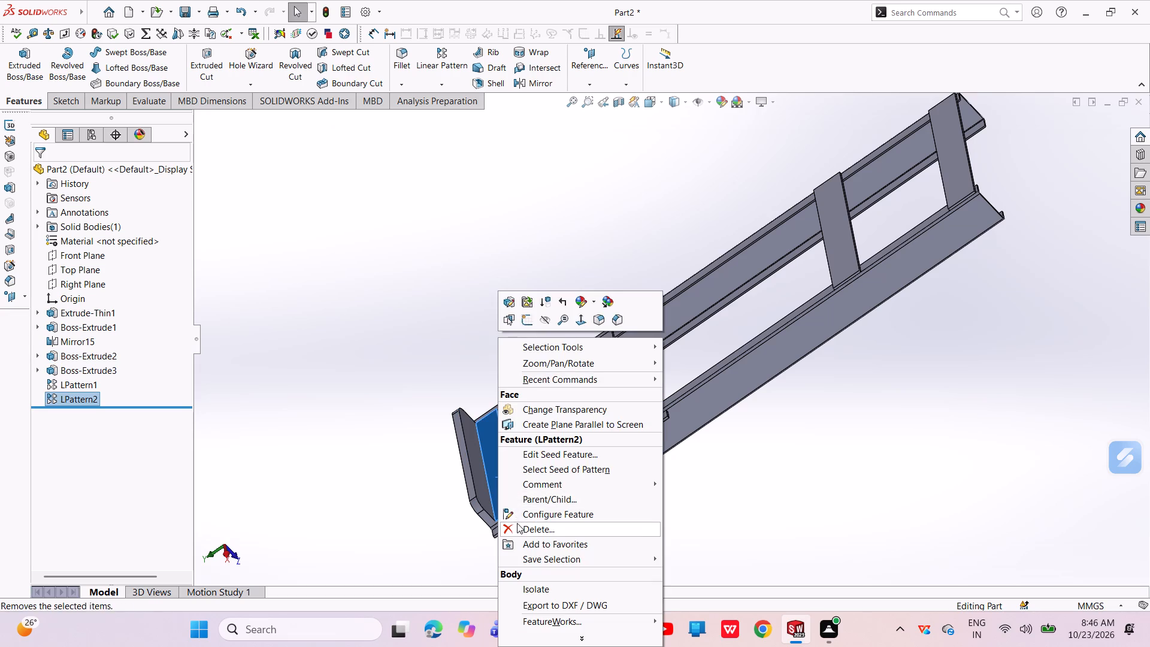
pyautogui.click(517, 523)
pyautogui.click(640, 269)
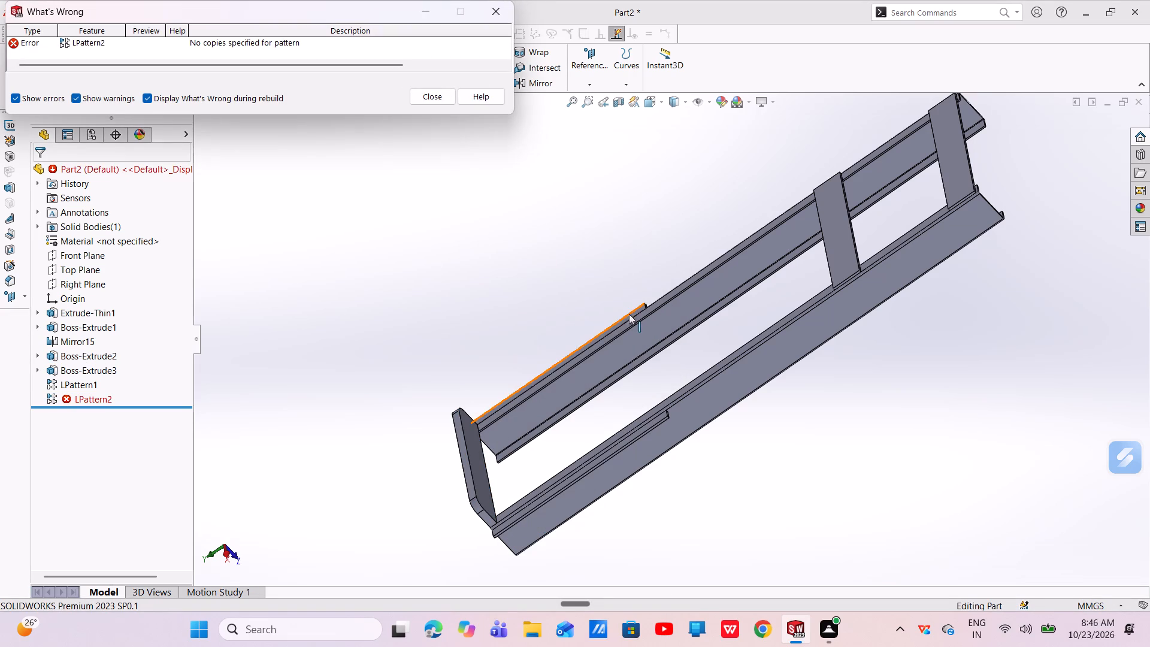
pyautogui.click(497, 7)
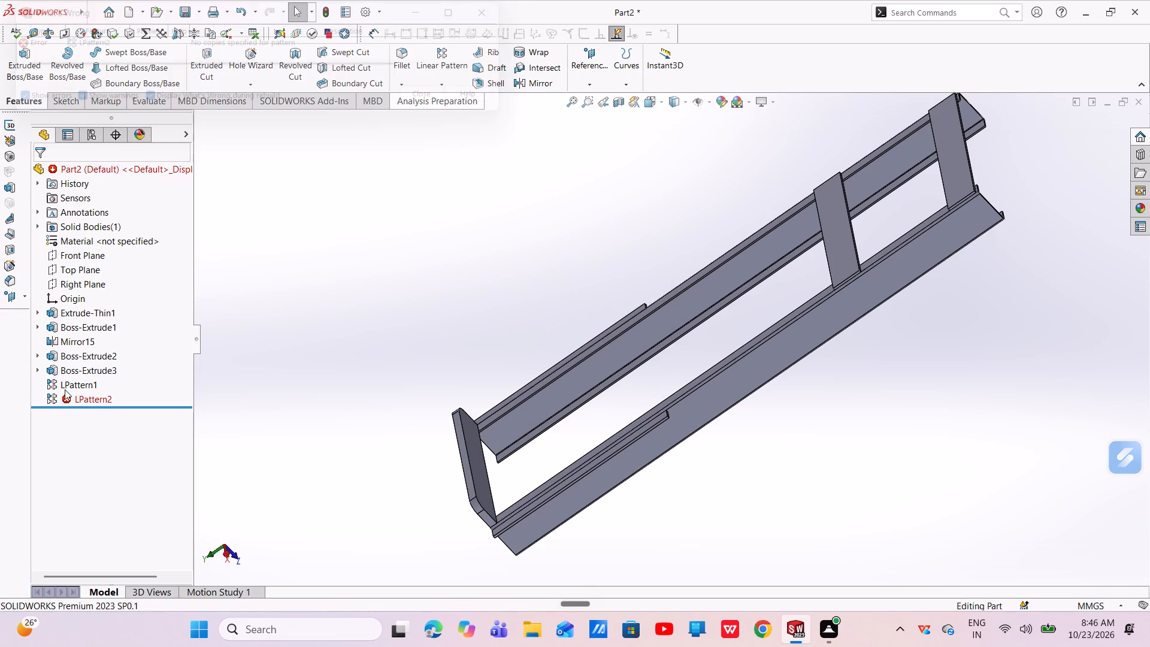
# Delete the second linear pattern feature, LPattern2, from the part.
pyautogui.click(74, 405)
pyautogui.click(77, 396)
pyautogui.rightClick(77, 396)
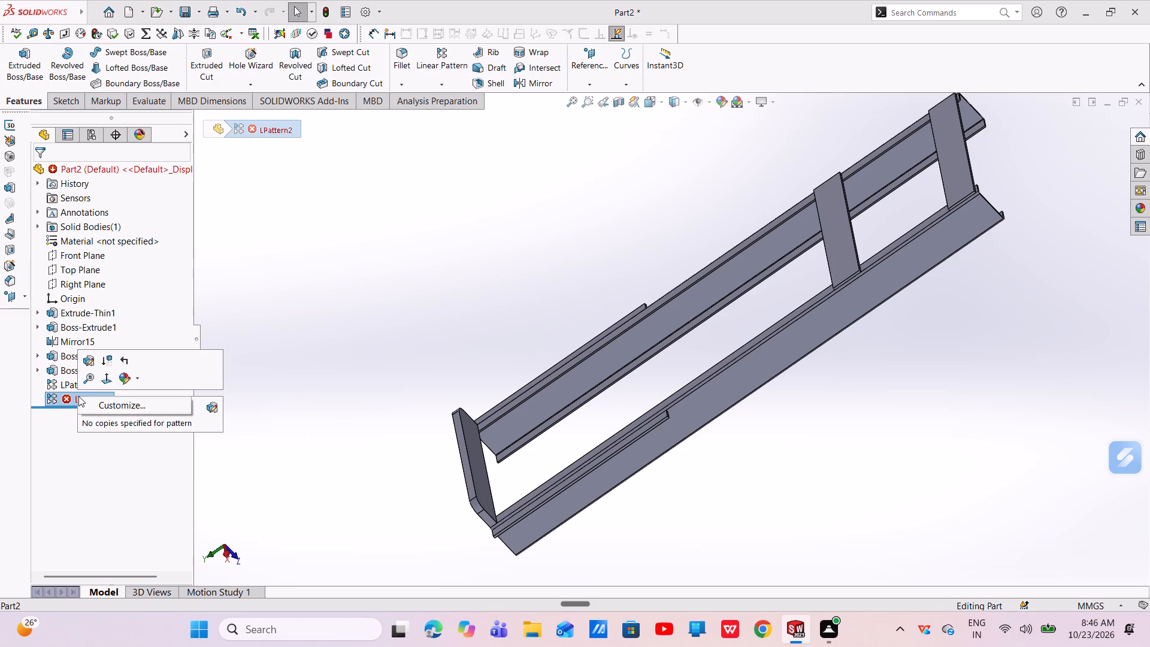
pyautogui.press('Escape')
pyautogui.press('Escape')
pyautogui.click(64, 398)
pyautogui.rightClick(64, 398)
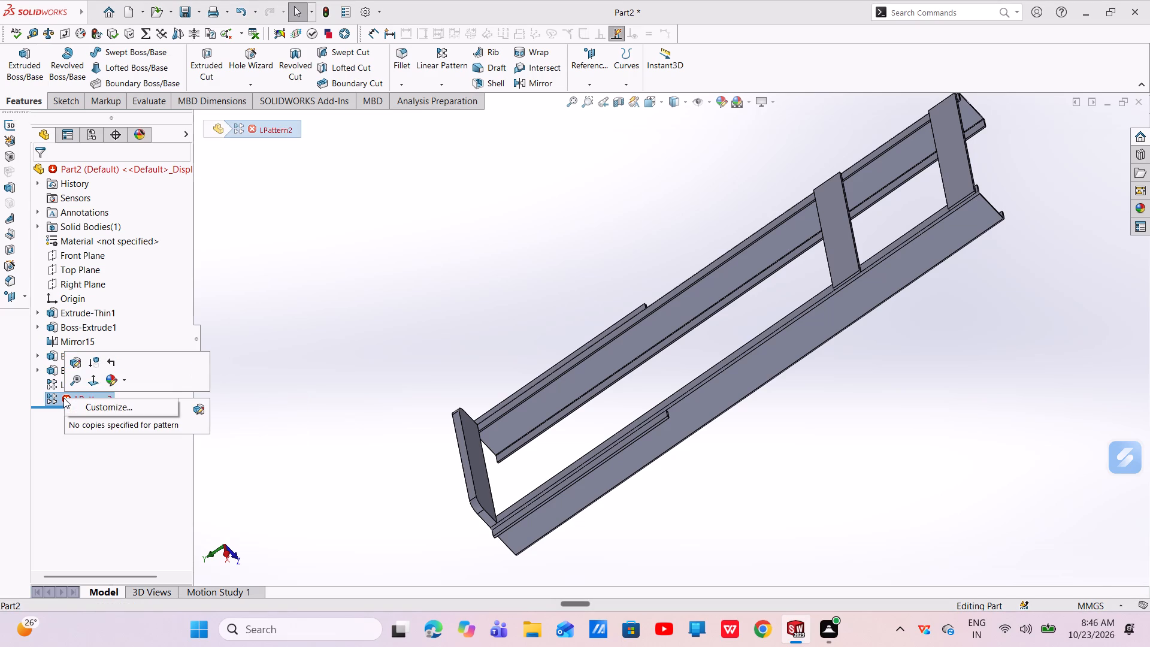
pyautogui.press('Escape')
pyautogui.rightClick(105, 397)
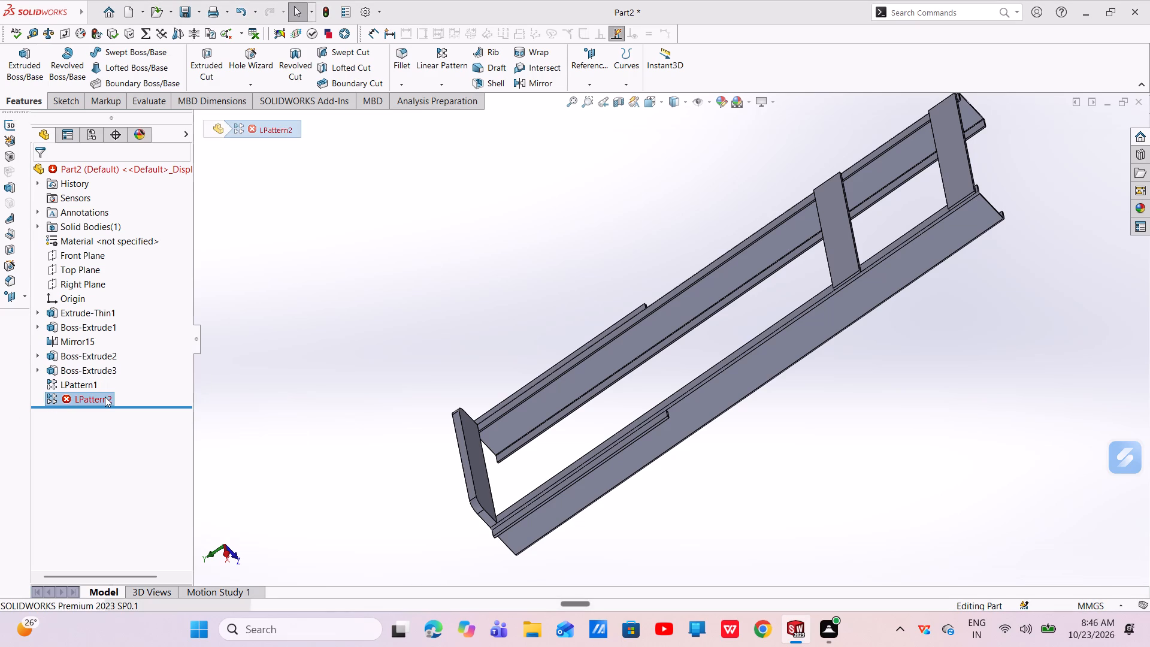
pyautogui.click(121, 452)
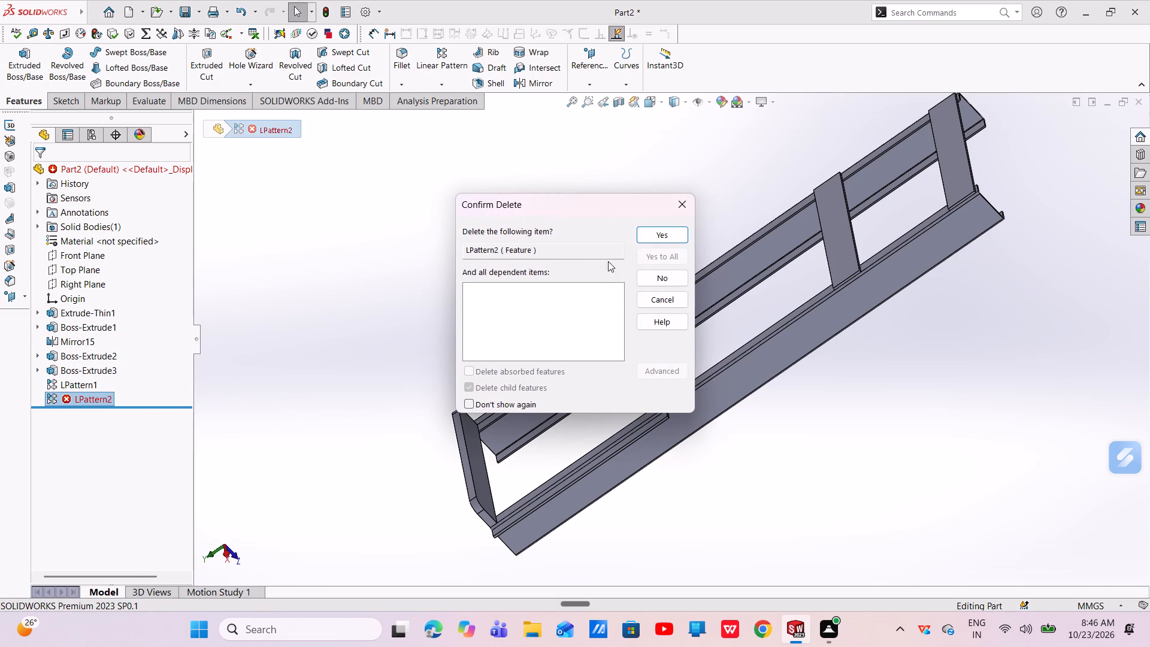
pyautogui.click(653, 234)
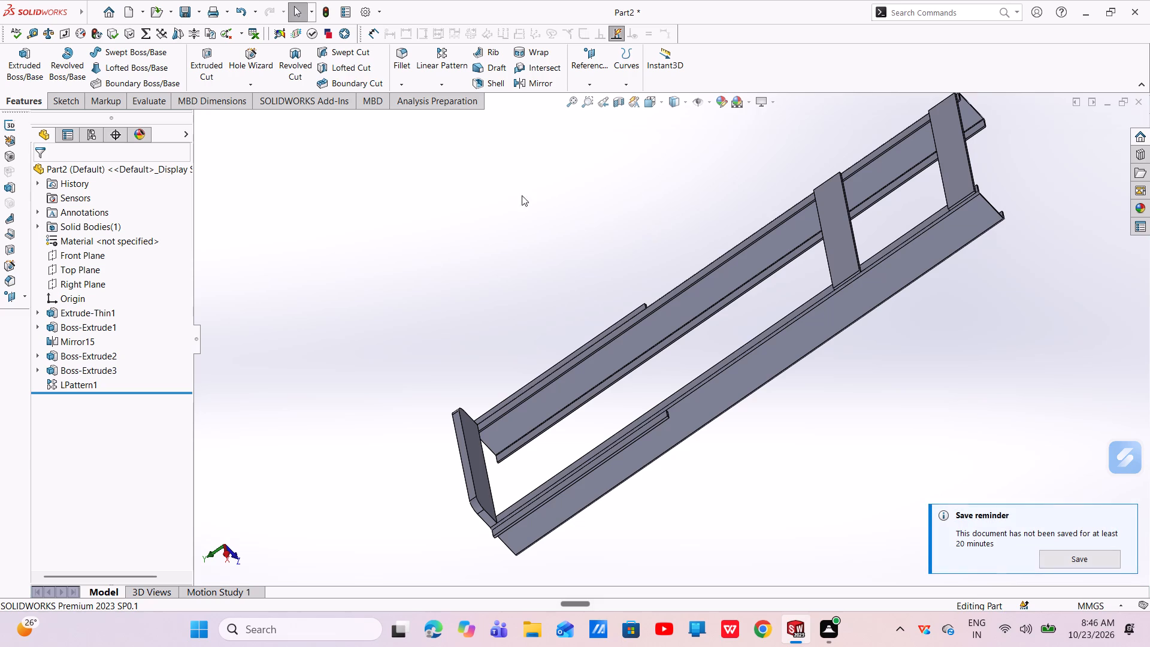
# Linear-pattern the original cross plate, Boss-Extrude3, along the channel's inner edge with 1970 mm spacing and 2 instances.
pyautogui.click(444, 65)
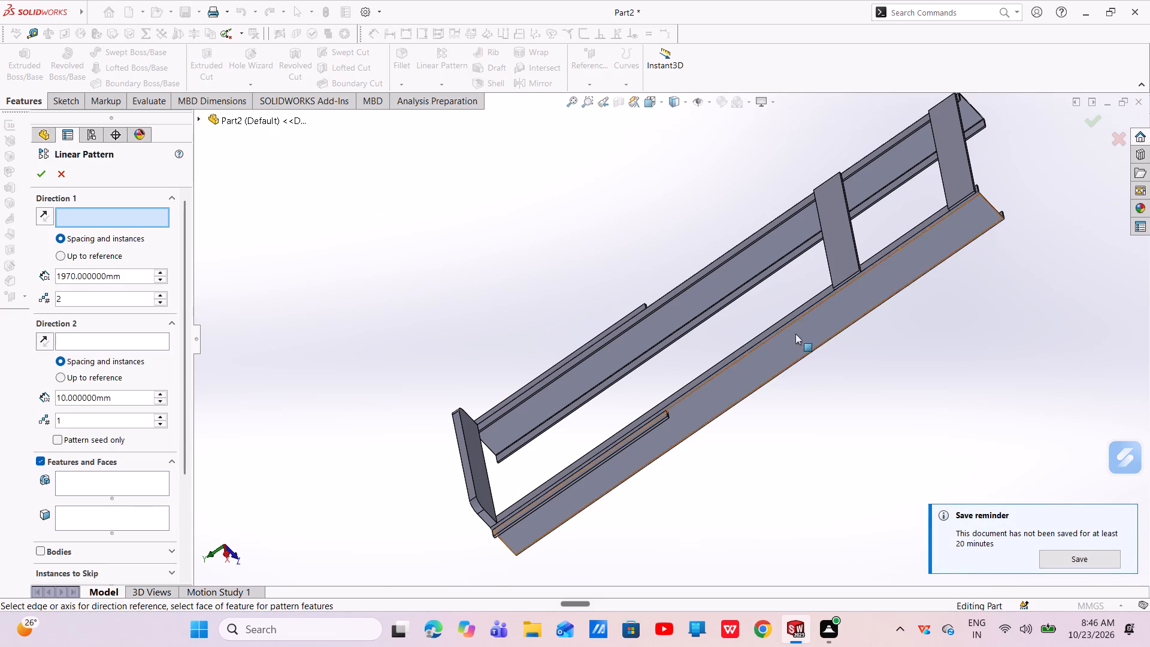
pyautogui.scroll(-2, 765, 334)
pyautogui.moveTo(741, 354); pyautogui.dragTo(765, 373, button='middle')
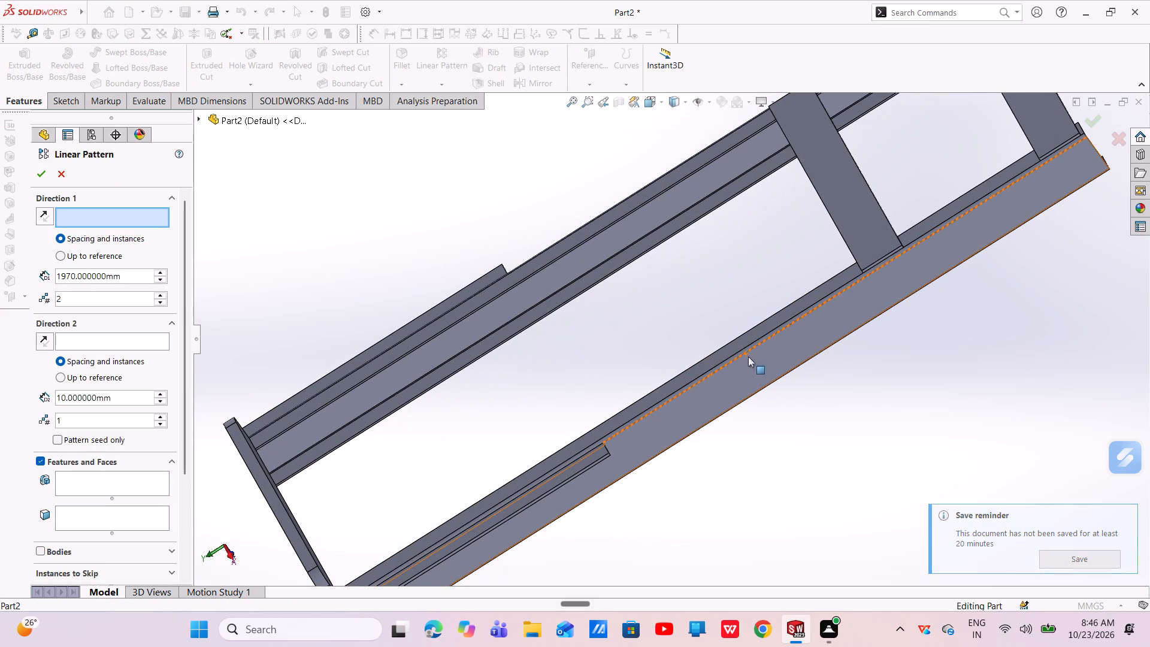
pyautogui.click(65, 302)
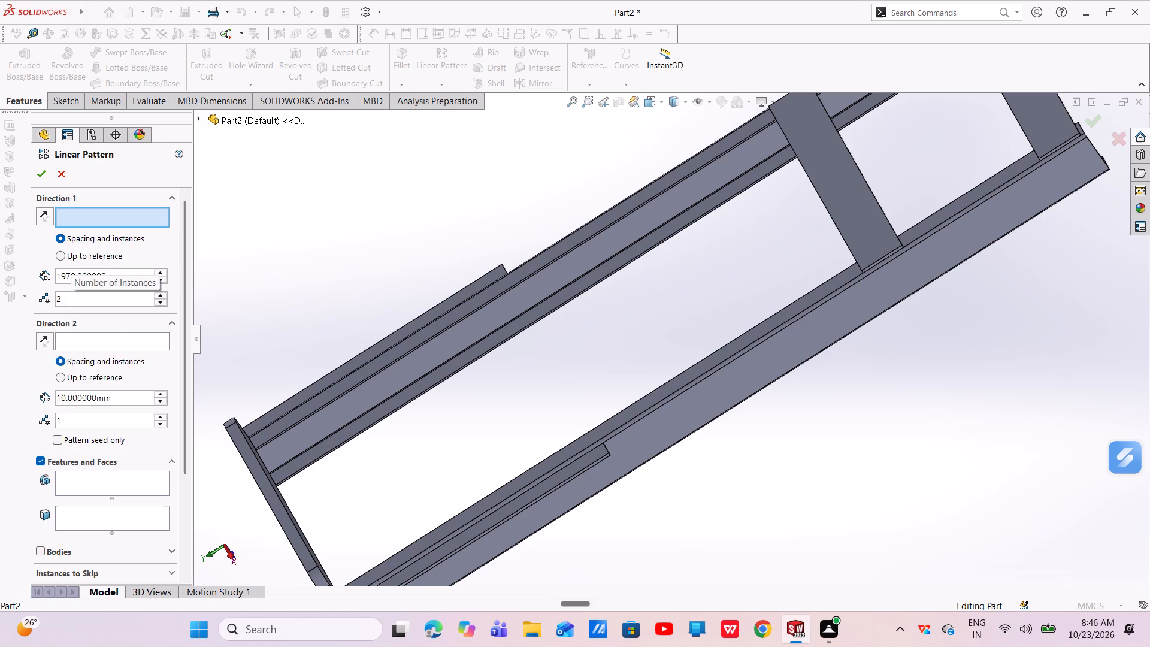
pyautogui.press('BackSpace')
pyautogui.press('1')
pyautogui.press('Return')
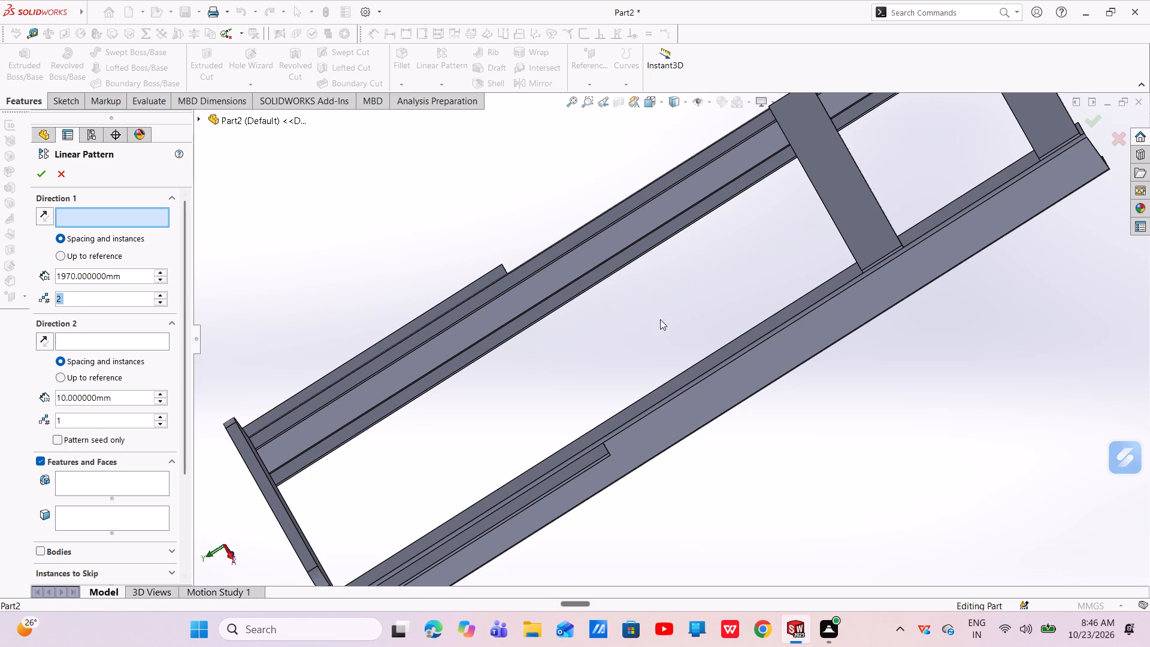
pyautogui.click(712, 352)
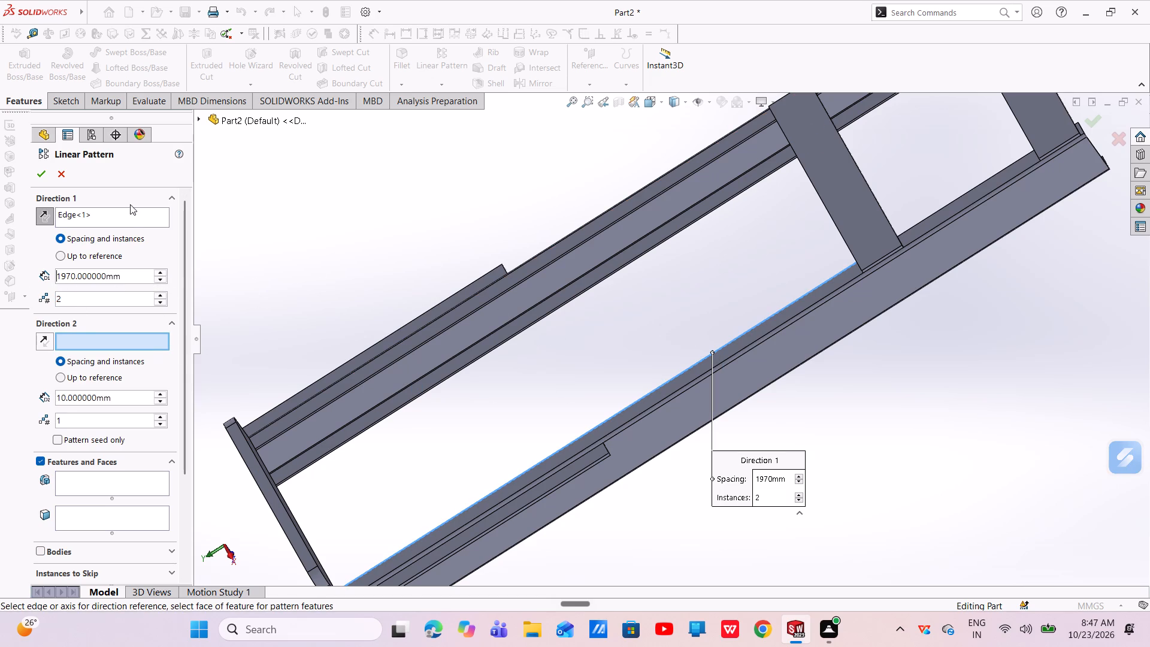
pyautogui.click(107, 484)
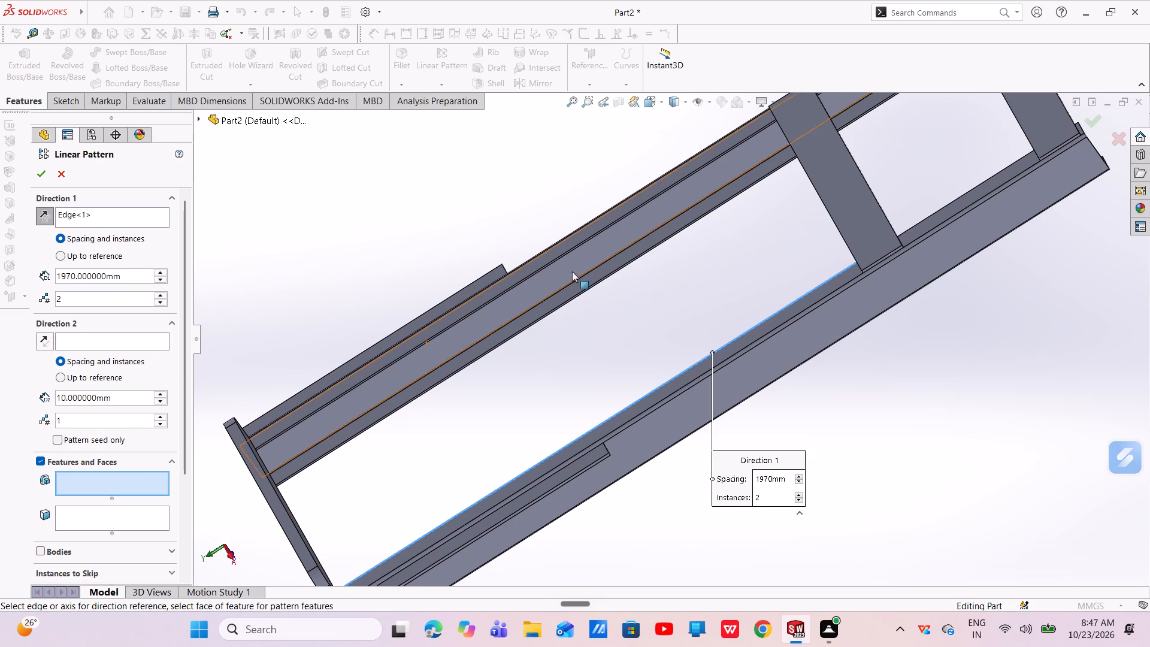
pyautogui.click(813, 166)
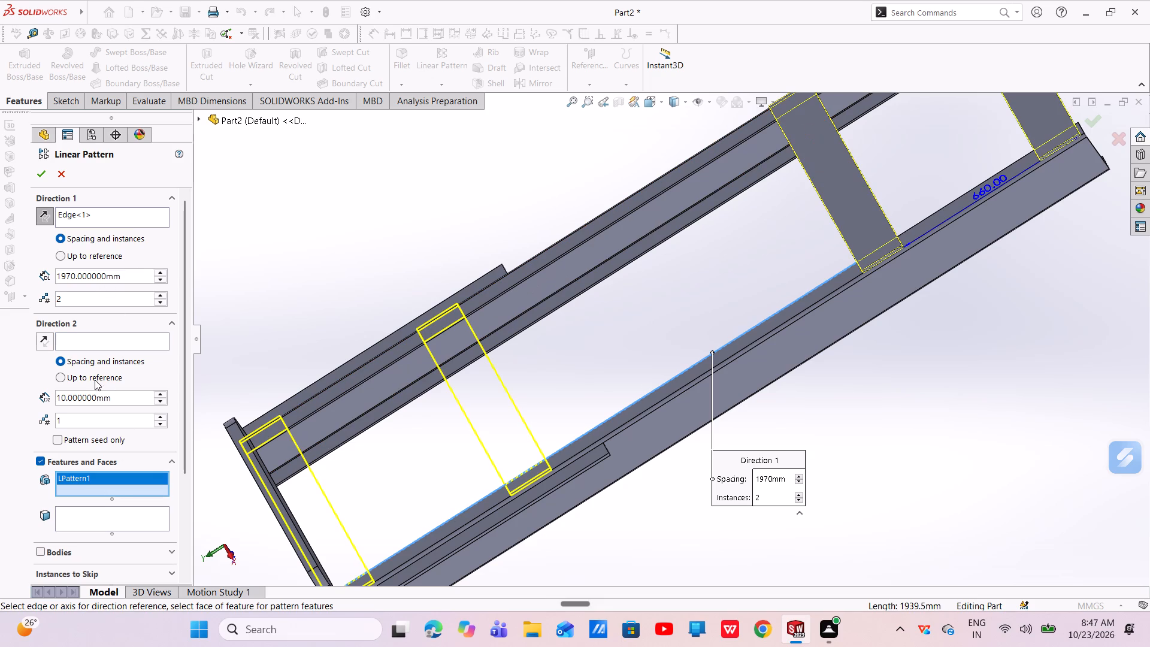
pyautogui.click(172, 324)
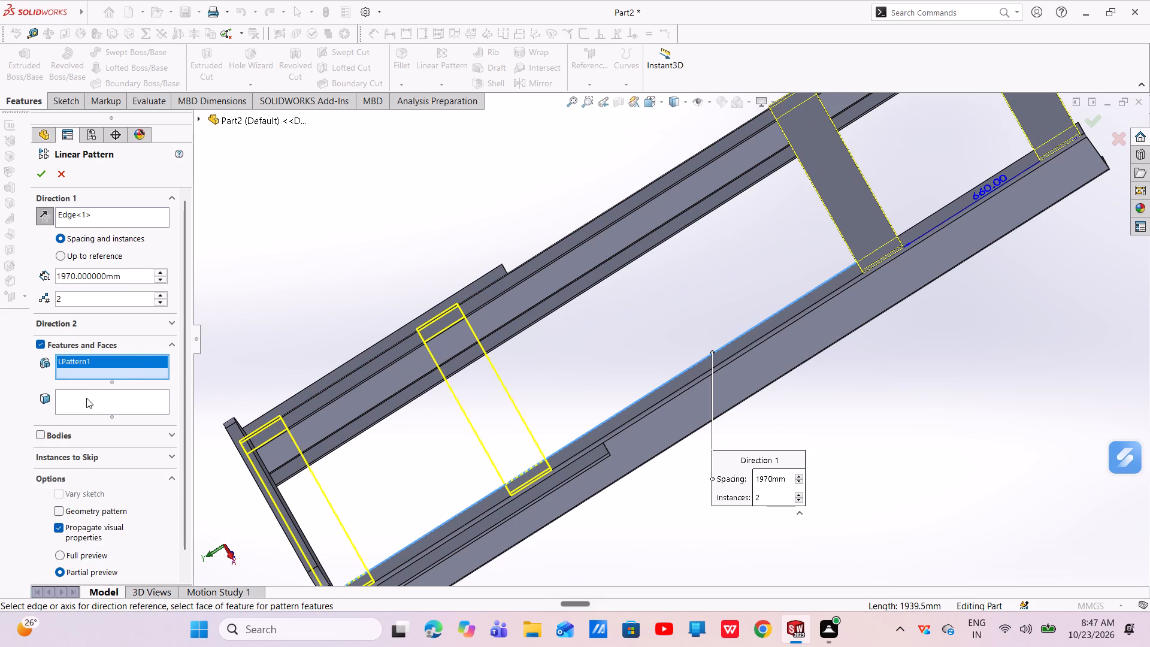
pyautogui.scroll(2, 303, 401)
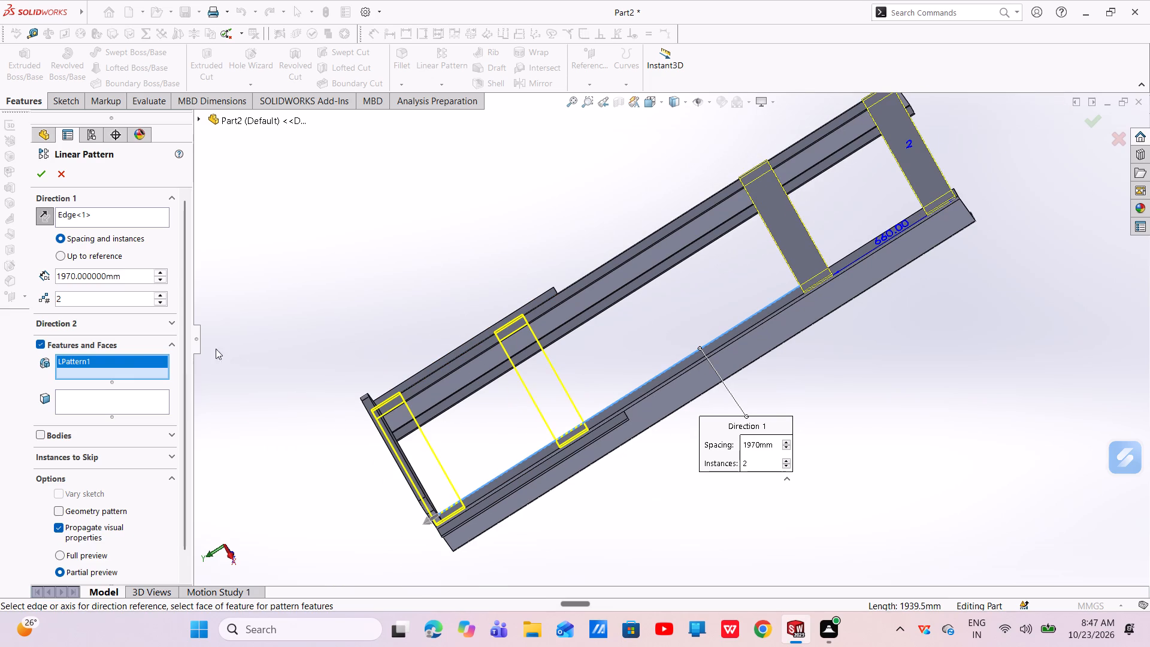
pyautogui.rightClick(66, 363)
pyautogui.click(99, 390)
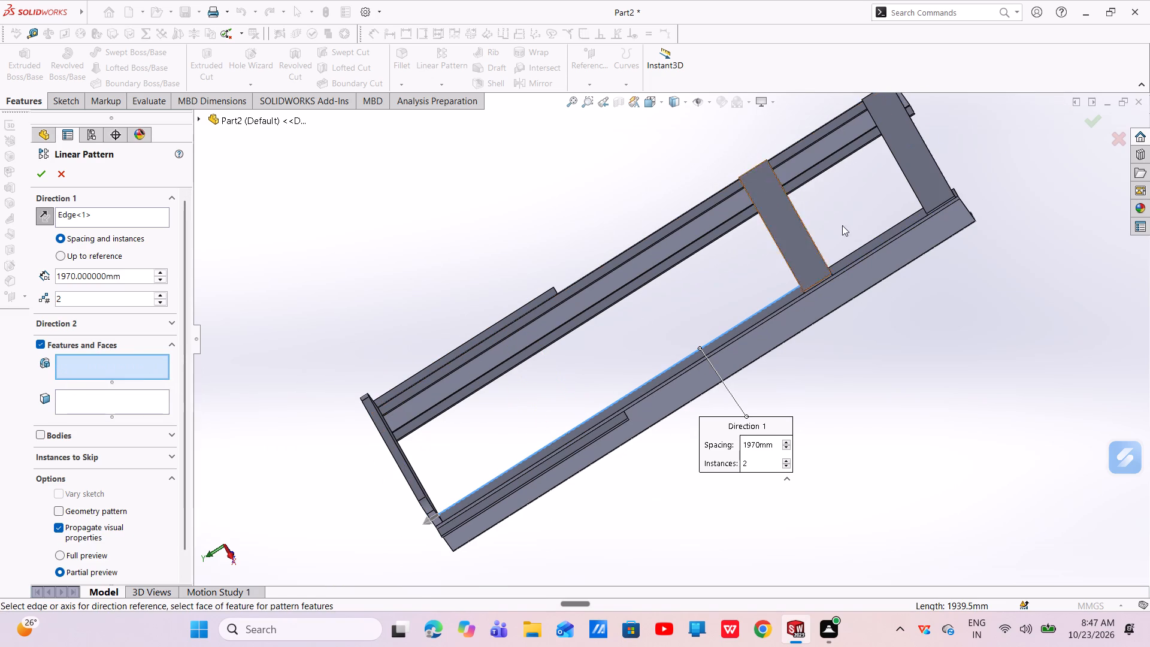
pyautogui.click(915, 164)
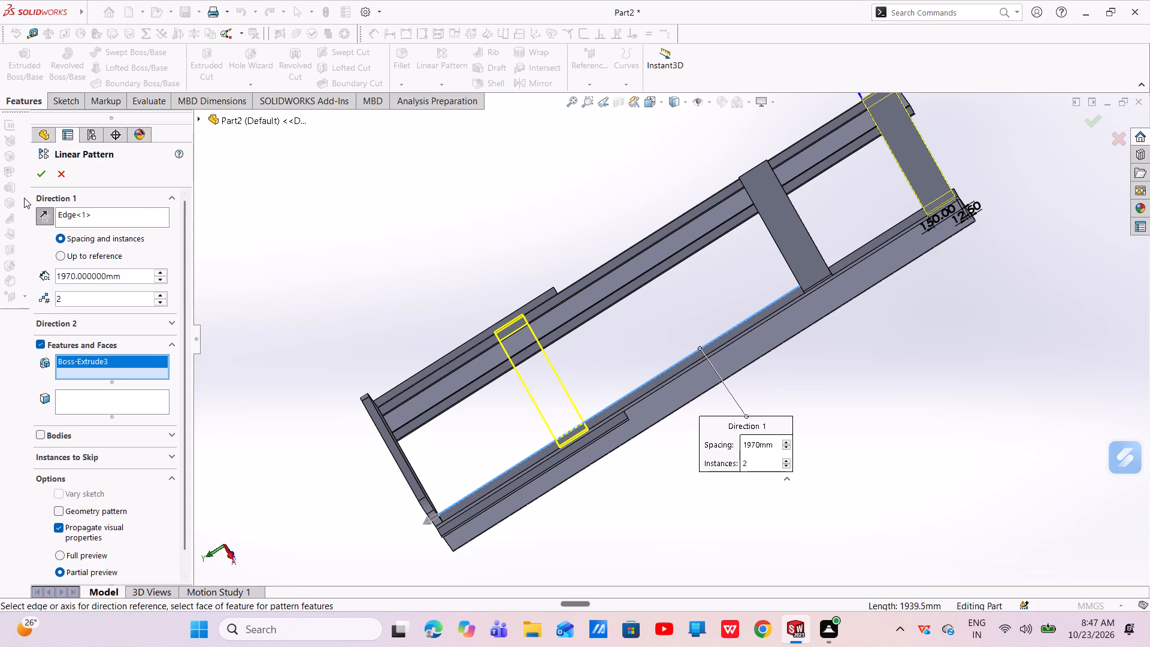
pyautogui.click(39, 176)
pyautogui.press('Escape')
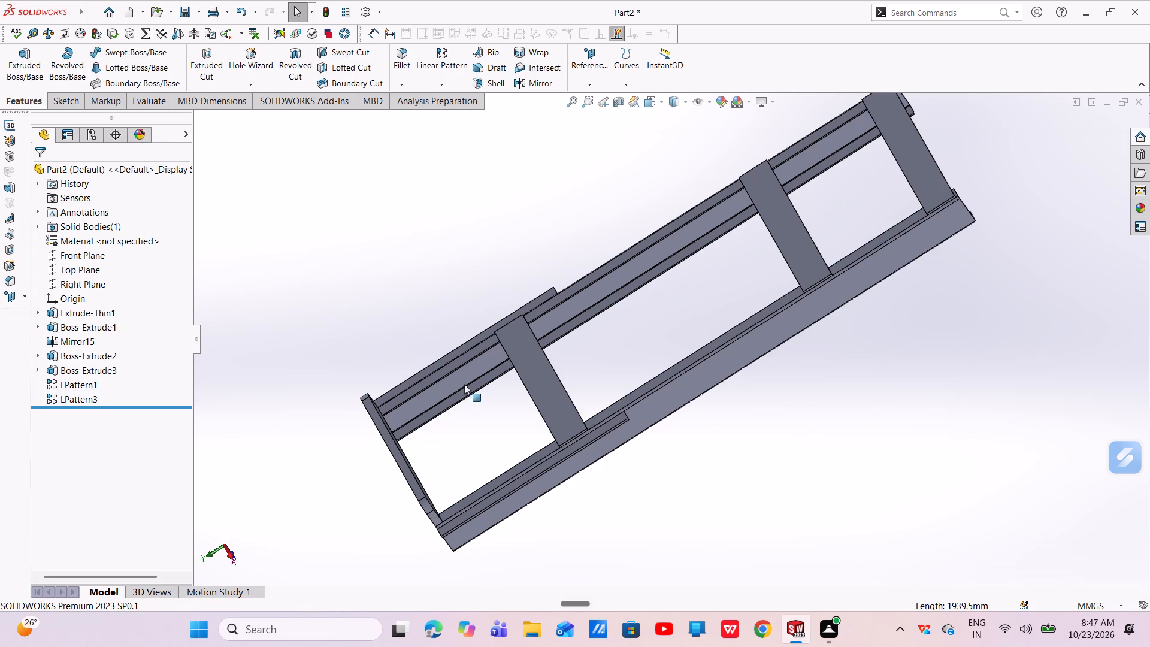
# Start a new sketch on the rounded end plate's inner face, the side facing the cross plates.
pyautogui.scroll(-3, 440, 410)
pyautogui.moveTo(443, 410); pyautogui.dragTo(425, 412, button='middle')
pyautogui.scroll(-1, 440, 410)
pyautogui.click(359, 428)
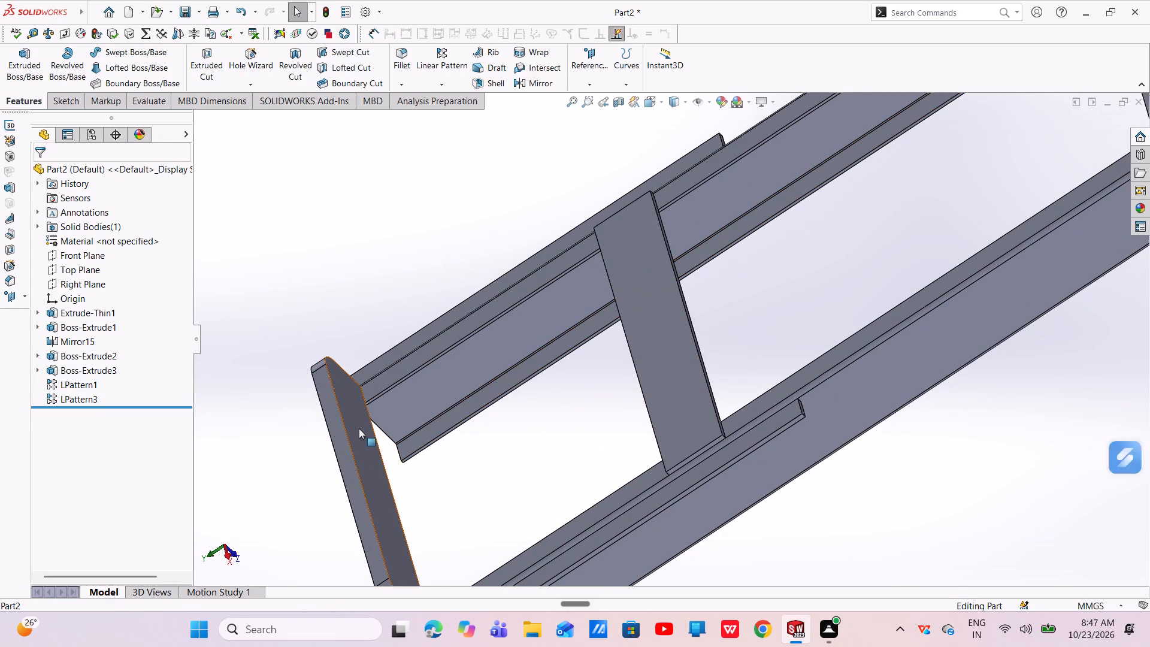
pyautogui.click(404, 400)
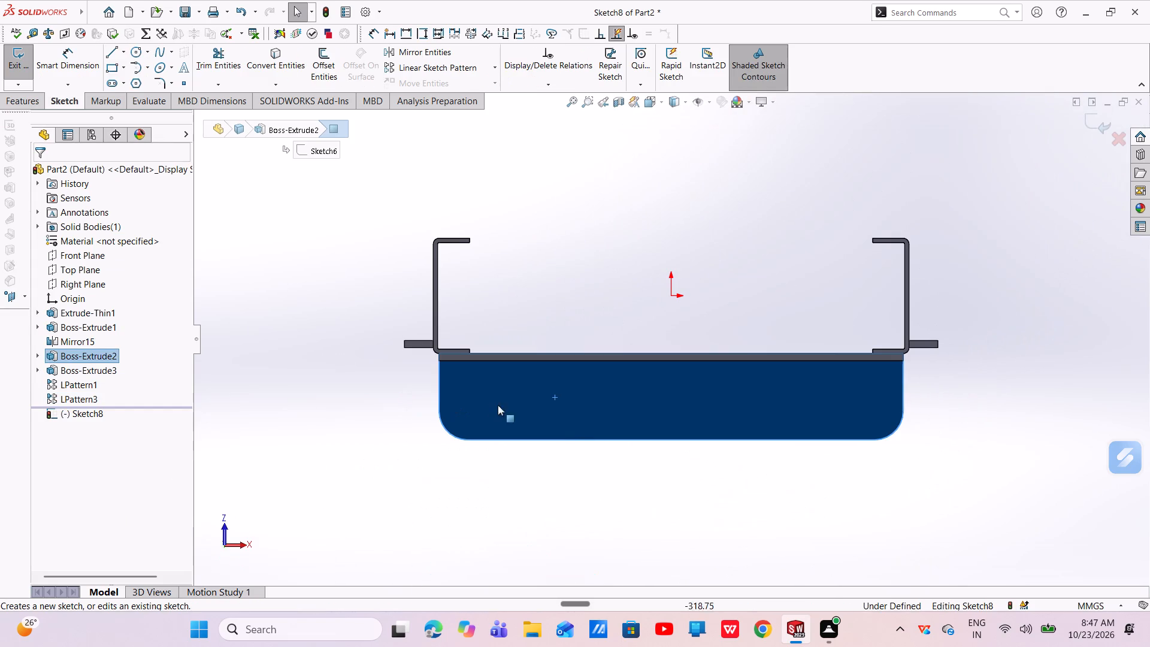
pyautogui.rightClick(107, 358)
pyautogui.click(153, 341)
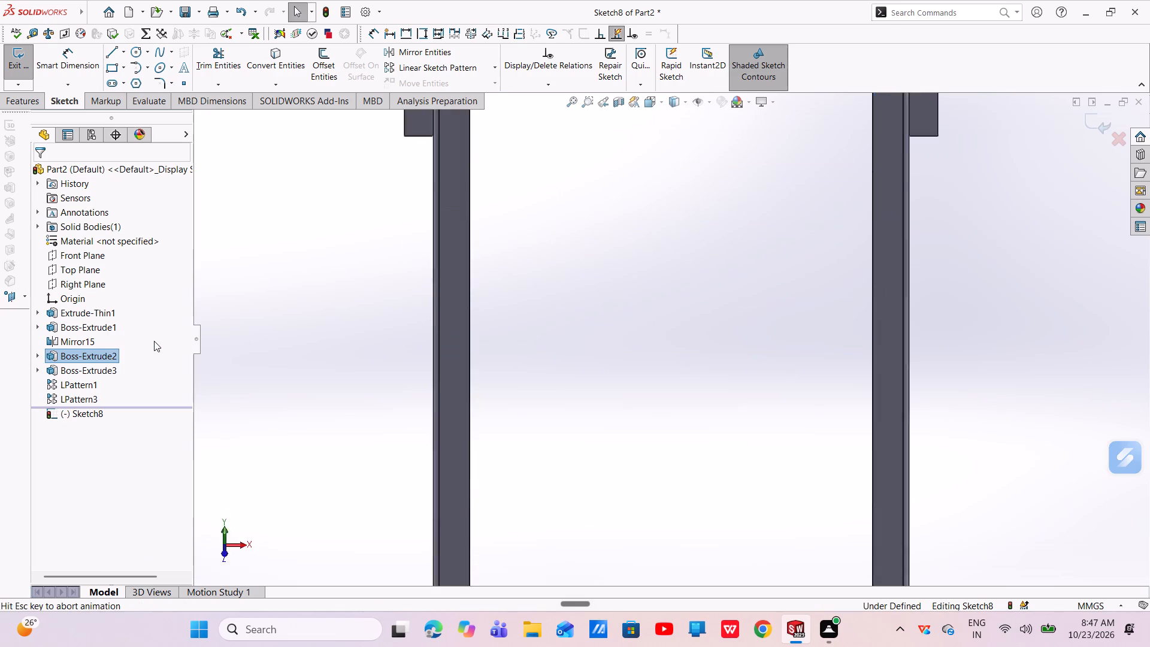
# Examine the rounded end plate and its junction with the channels from both sides of the frame.
pyautogui.moveTo(535, 334); pyautogui.dragTo(510, 341, button='middle')
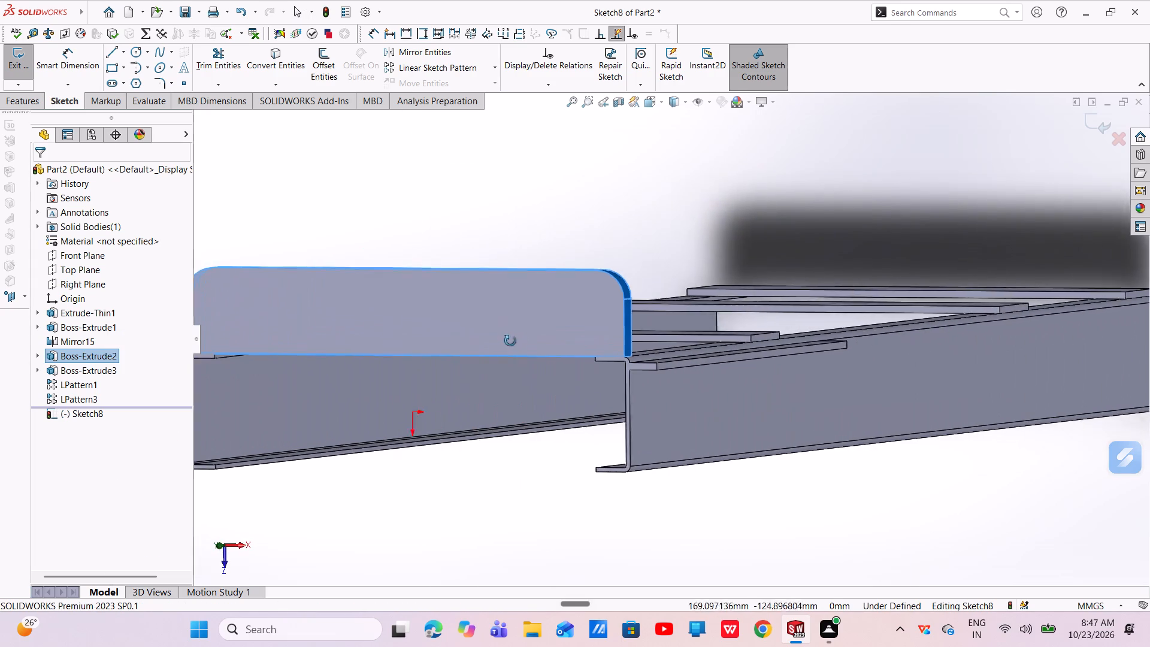
pyautogui.moveTo(510, 341); pyautogui.dragTo(508, 341, button='middle')
pyautogui.middleClick(507, 341)
pyautogui.scroll(3, 508, 337)
pyautogui.moveTo(535, 356); pyautogui.dragTo(516, 362, button='middle')
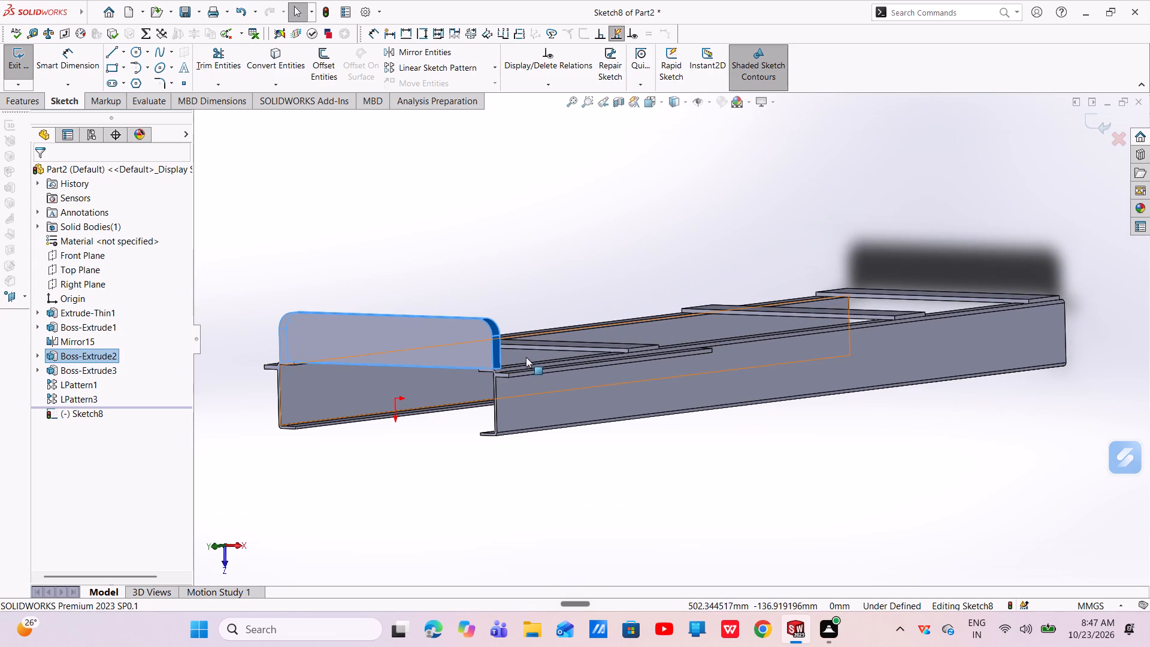
pyautogui.press('Escape')
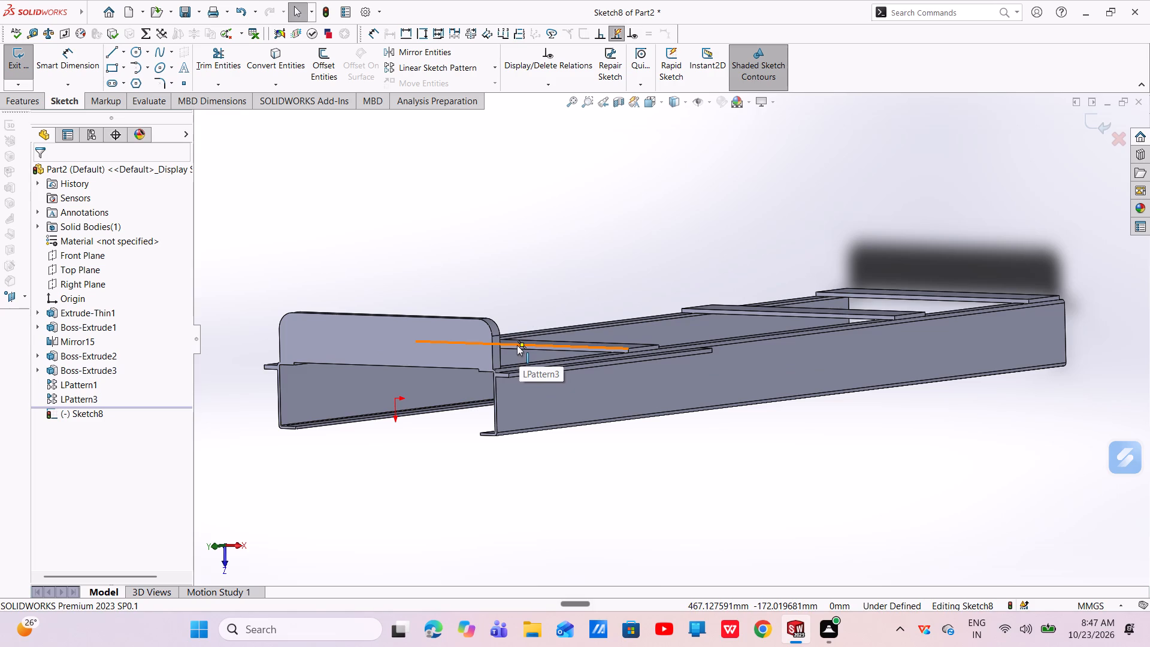
pyautogui.scroll(3, 534, 375)
pyautogui.moveTo(527, 377); pyautogui.dragTo(464, 388, button='middle')
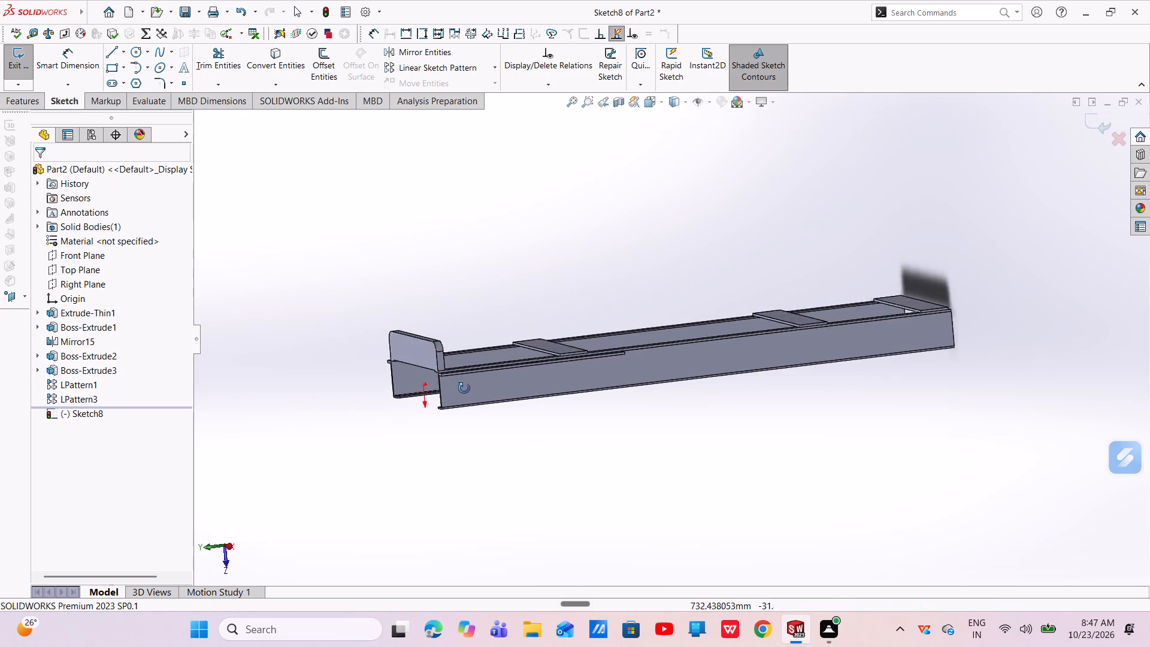
pyautogui.moveTo(464, 388); pyautogui.dragTo(413, 389, button='middle')
pyautogui.click(435, 346)
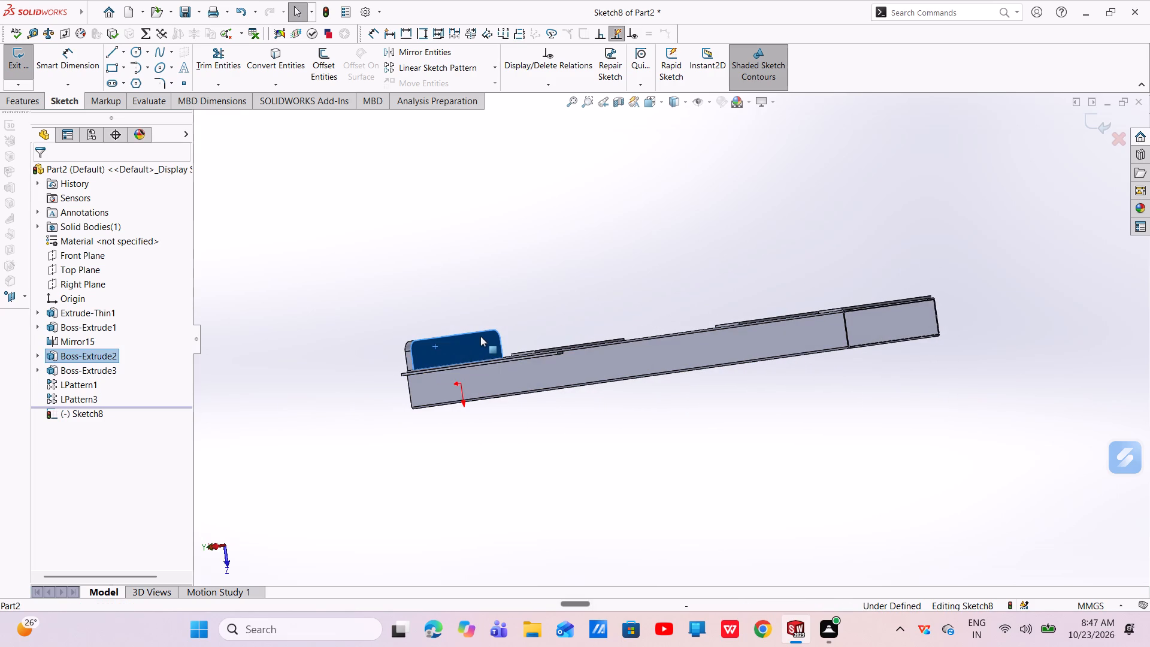
pyautogui.rightClick(477, 337)
pyautogui.press('Escape')
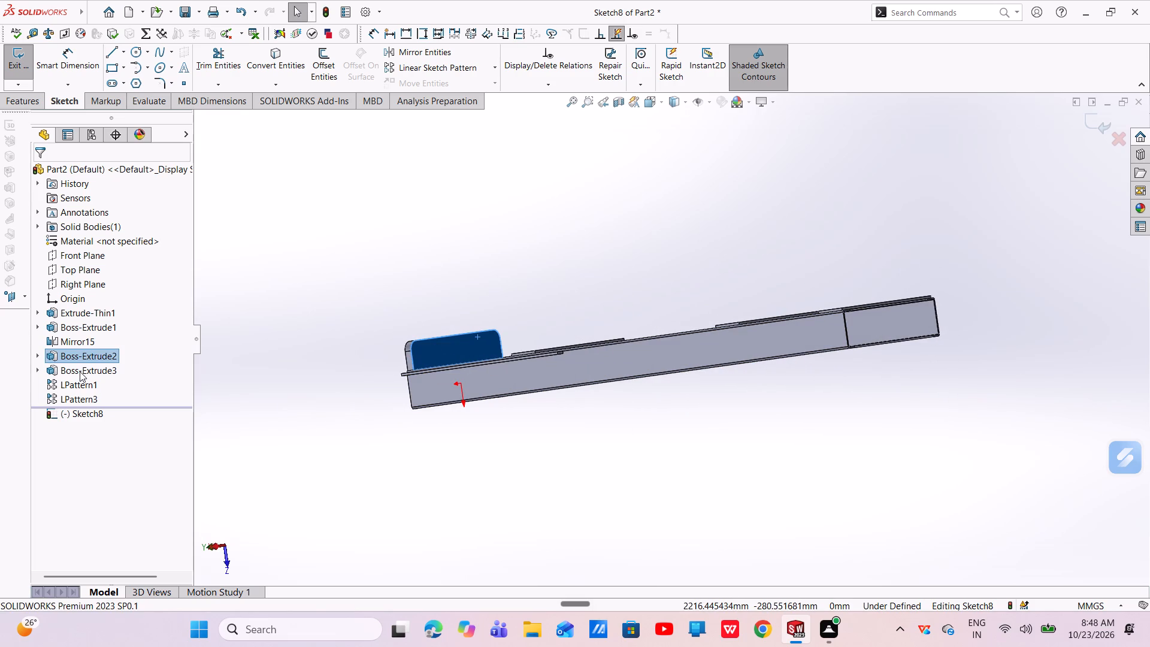
# Orient the view normal to Sketch8, checking the end plate from both its inner and outer sides.
pyautogui.rightClick(92, 413)
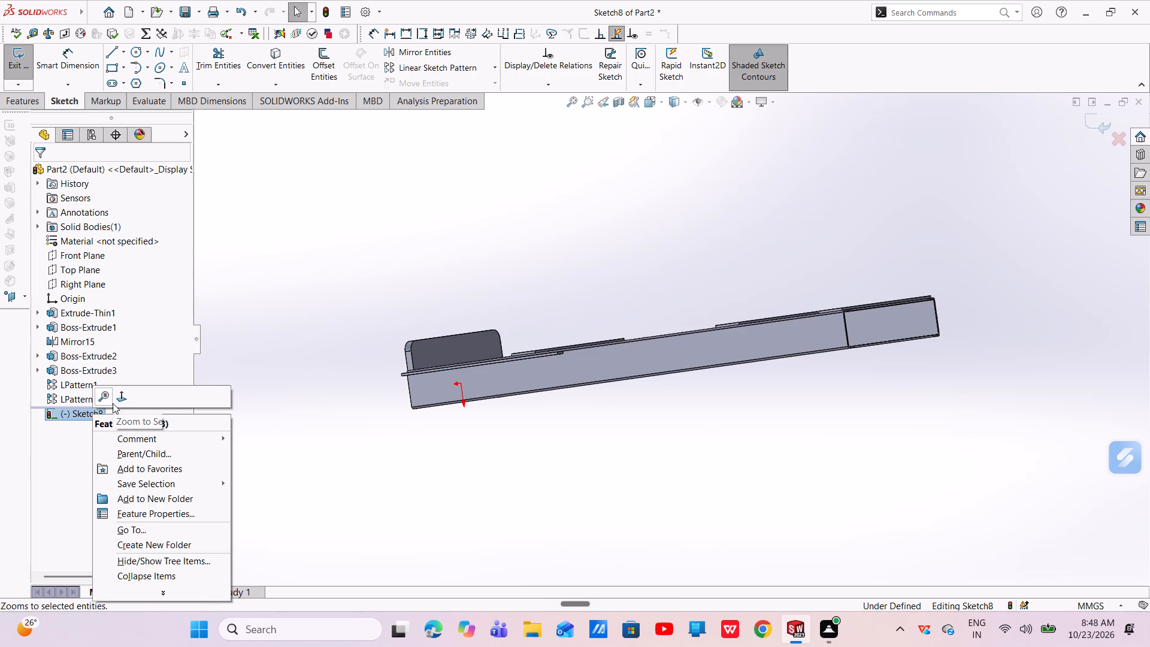
pyautogui.click(126, 395)
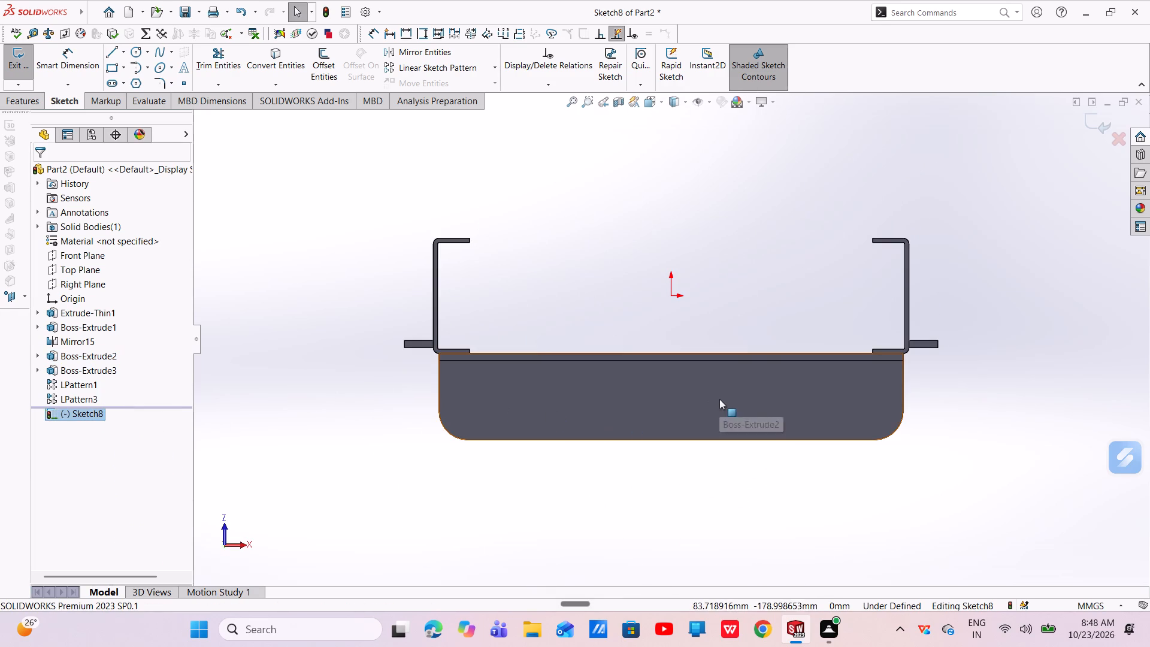
pyautogui.rightClick(93, 424)
pyautogui.click(123, 408)
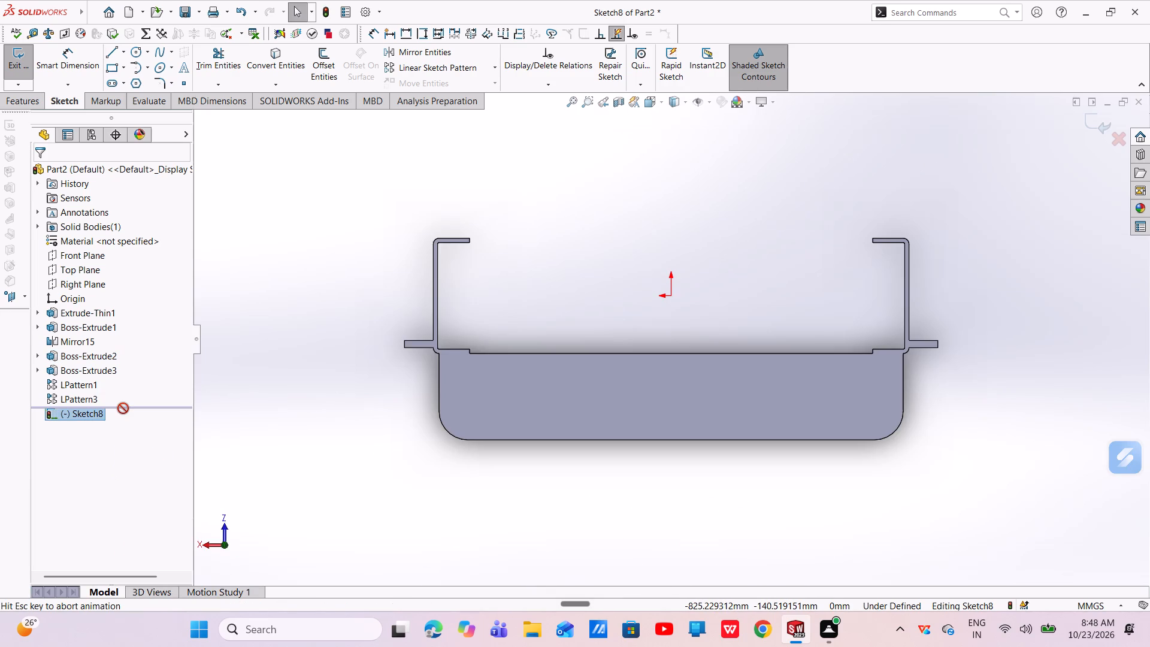
pyautogui.click(108, 413)
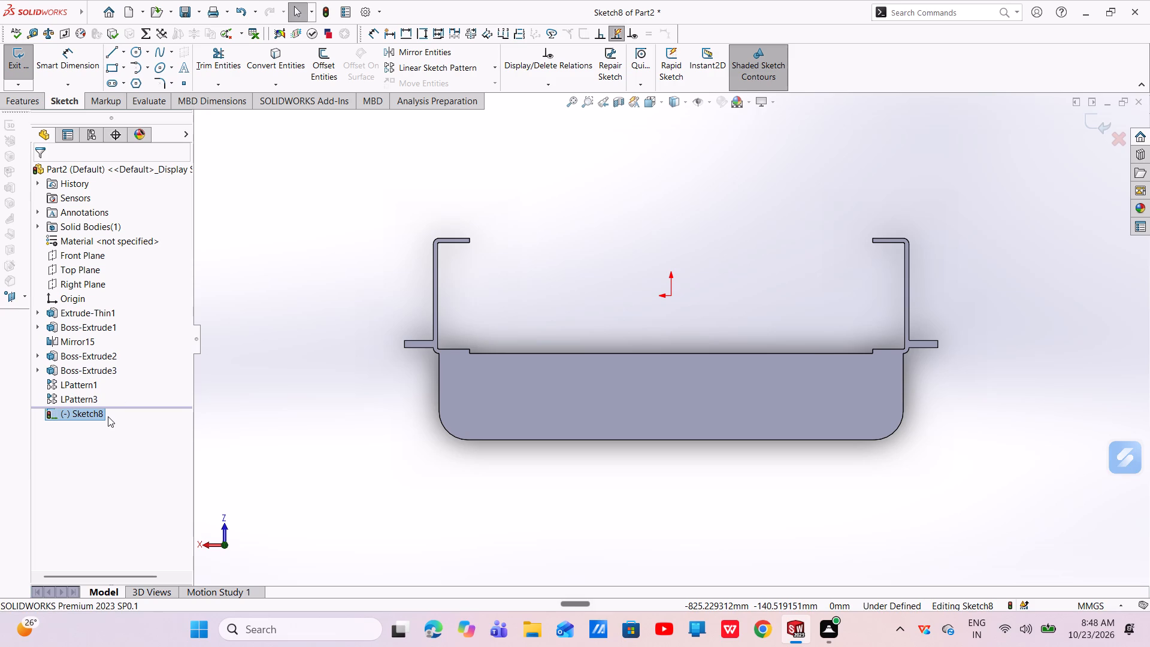
pyautogui.press('Escape')
pyautogui.press('Escape')
pyautogui.click(91, 413)
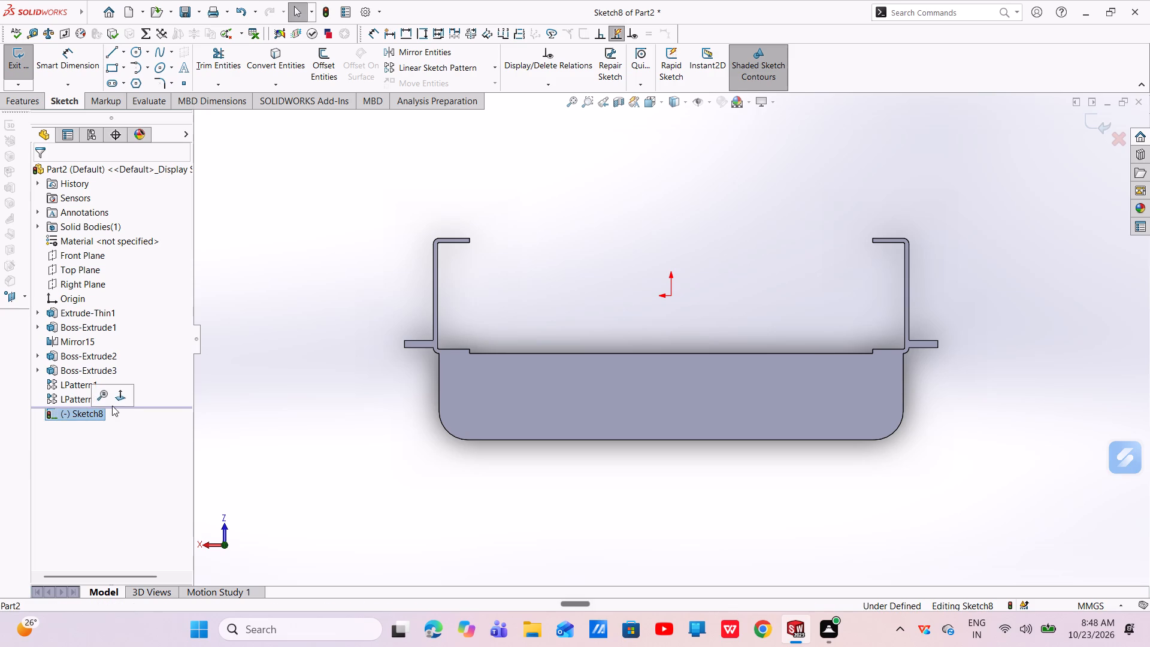
pyautogui.click(117, 396)
pyautogui.scroll(-3, 577, 431)
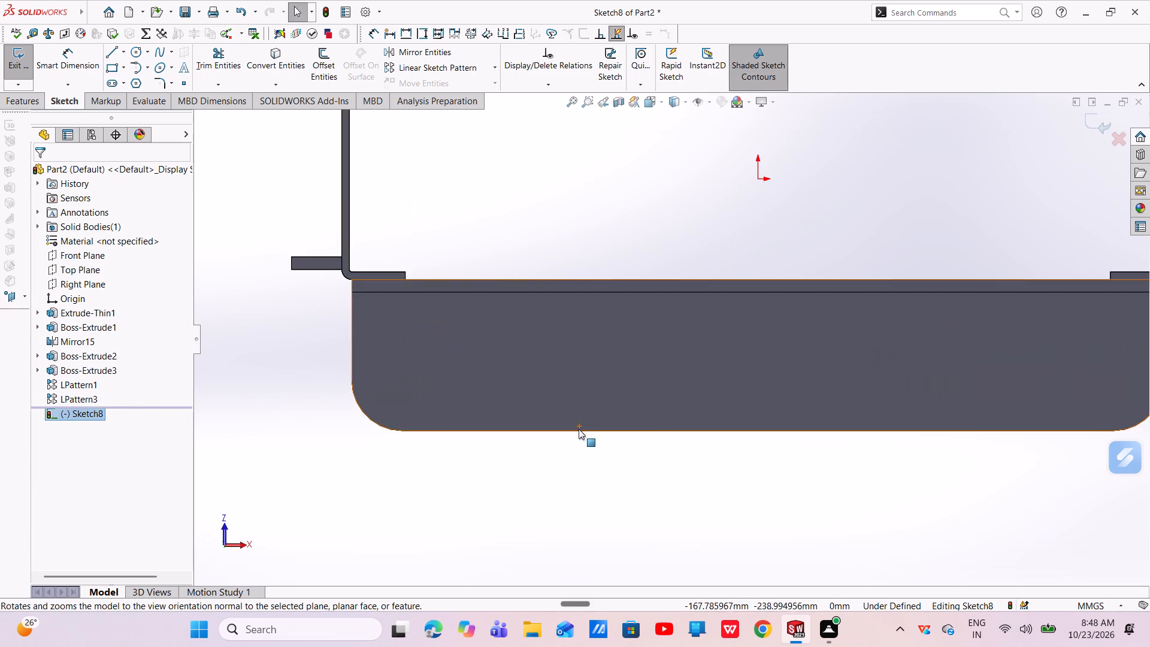
# Examine the end plate, channels and cross plates from several angles, including a view normal to Sketch8.
pyautogui.scroll(5, 579, 427)
pyautogui.moveTo(622, 423); pyautogui.dragTo(618, 351, button='middle')
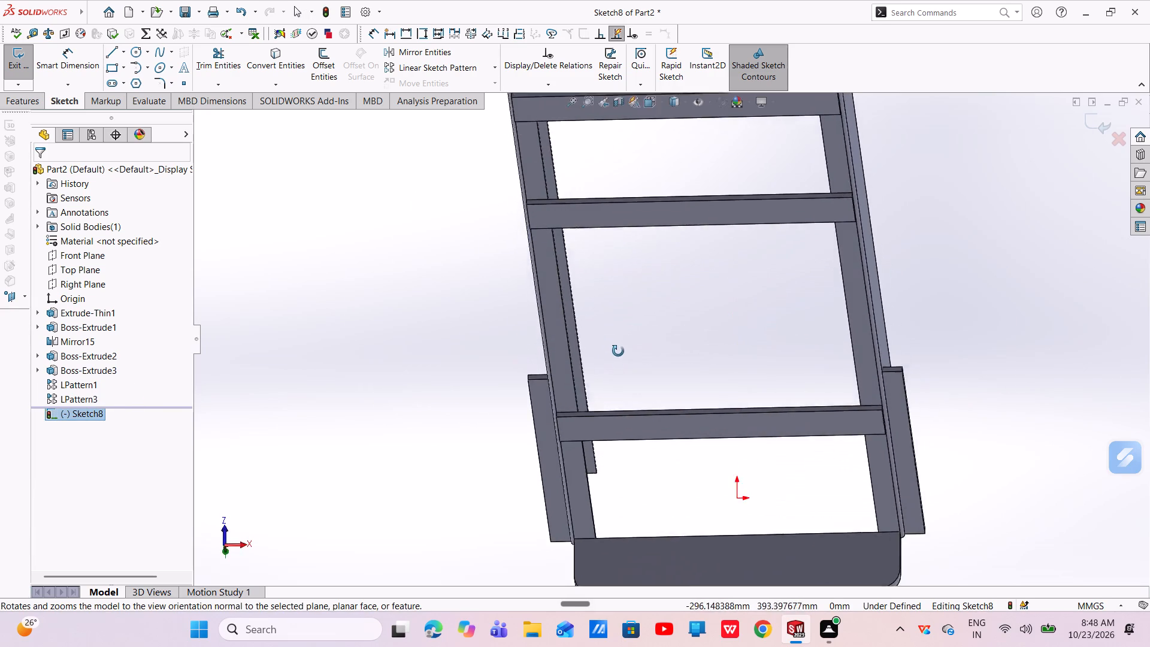
pyautogui.moveTo(618, 351); pyautogui.dragTo(680, 392, button='middle')
pyautogui.scroll(3, 506, 455)
pyautogui.moveTo(494, 446); pyautogui.dragTo(461, 426, button='middle')
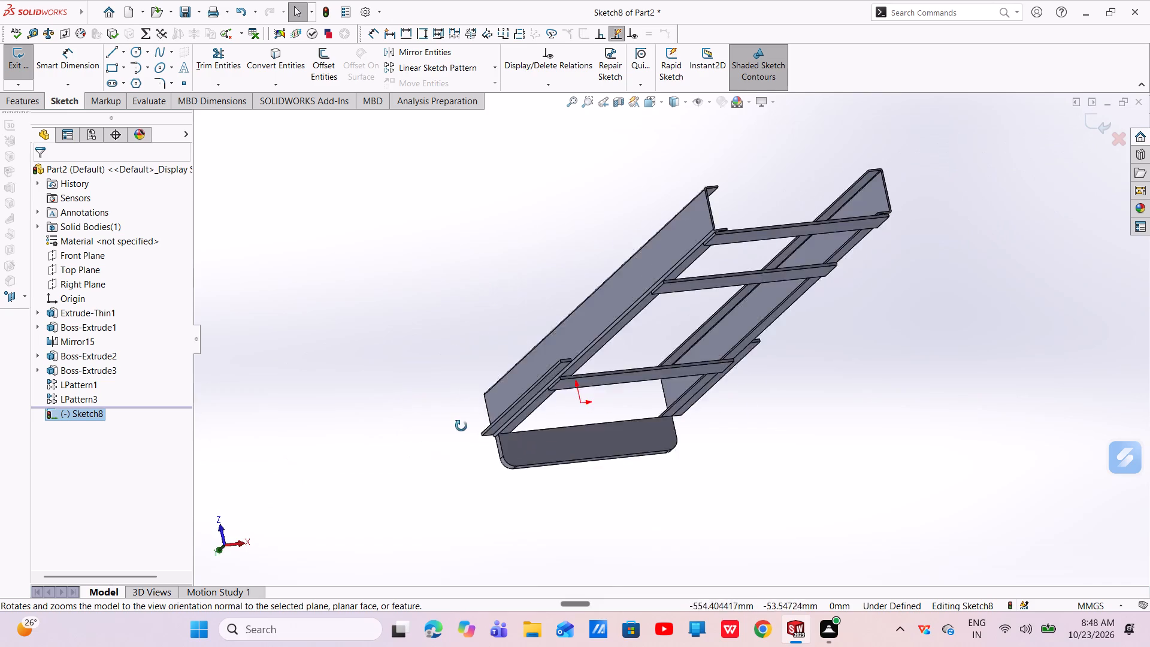
pyautogui.moveTo(461, 426); pyautogui.dragTo(459, 356, button='middle')
pyautogui.scroll(1, 448, 395)
pyautogui.click(101, 410)
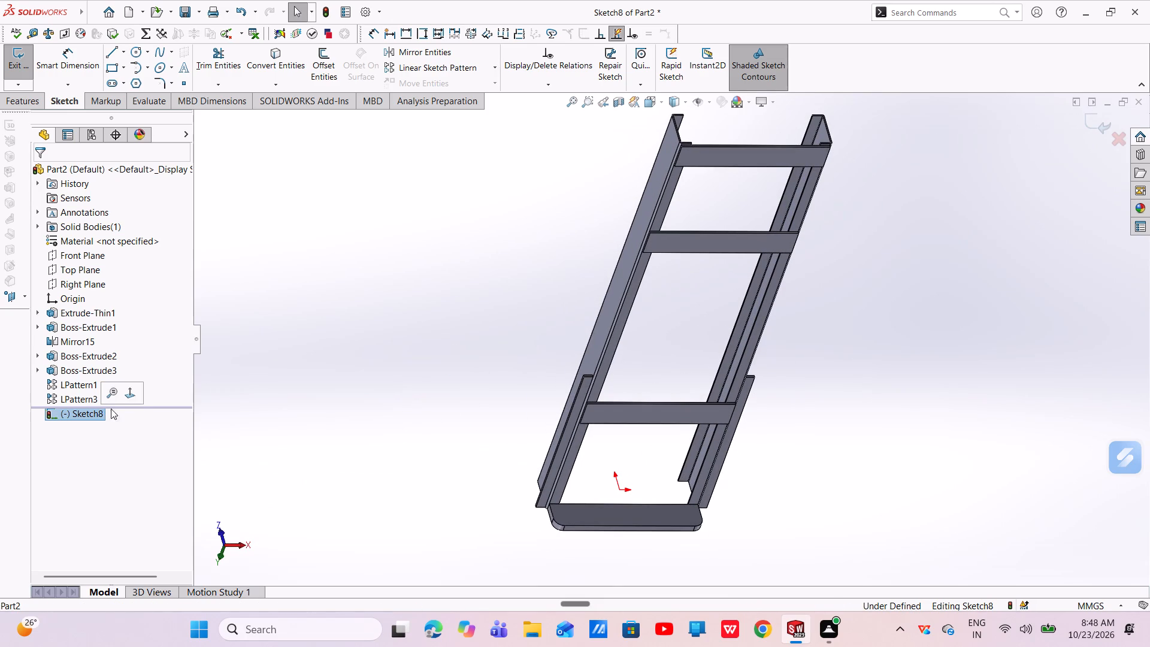
pyautogui.click(113, 420)
pyautogui.click(138, 406)
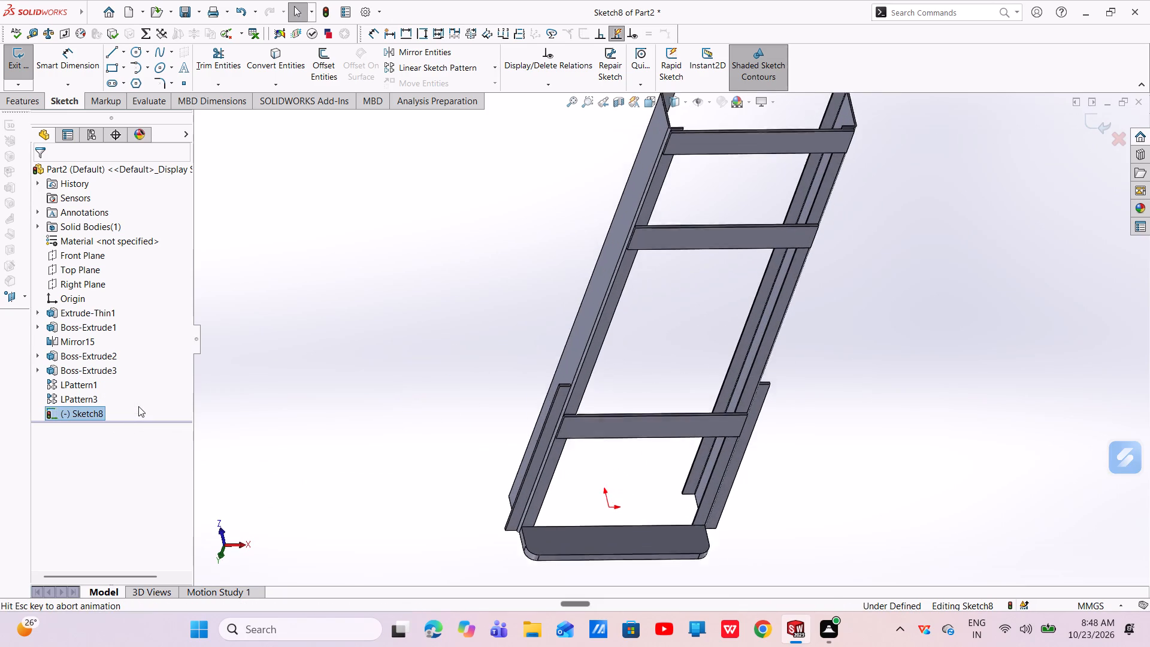
pyautogui.scroll(3, 525, 410)
pyautogui.moveTo(637, 399); pyautogui.dragTo(609, 365, button='middle')
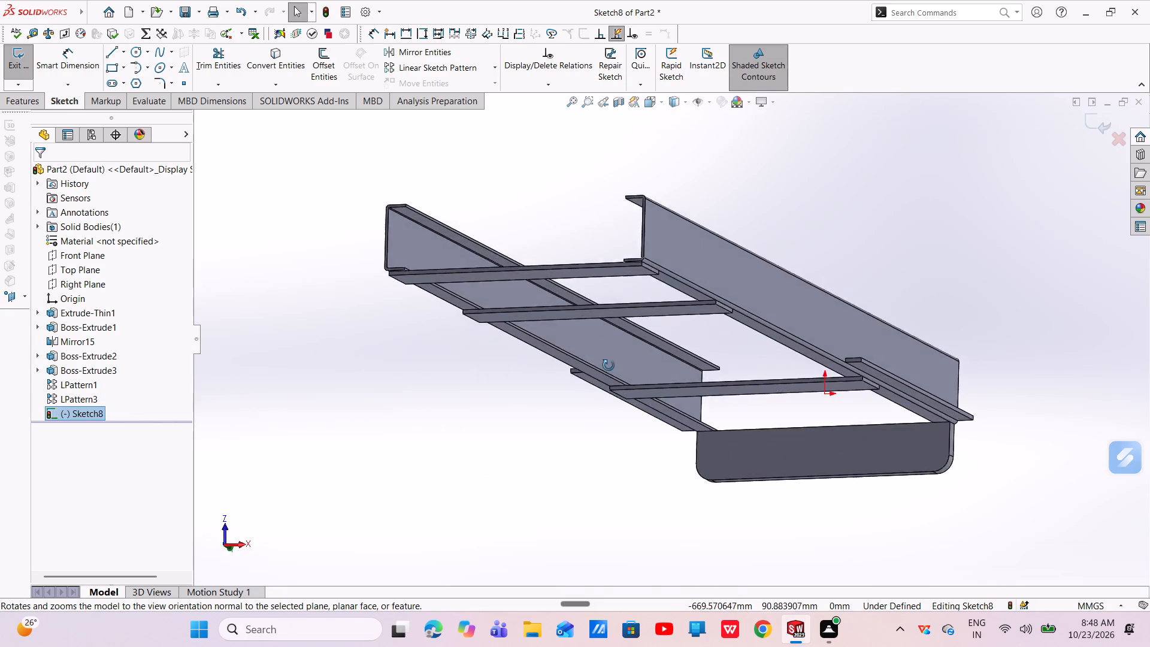
pyautogui.moveTo(609, 365); pyautogui.dragTo(623, 397, button='middle')
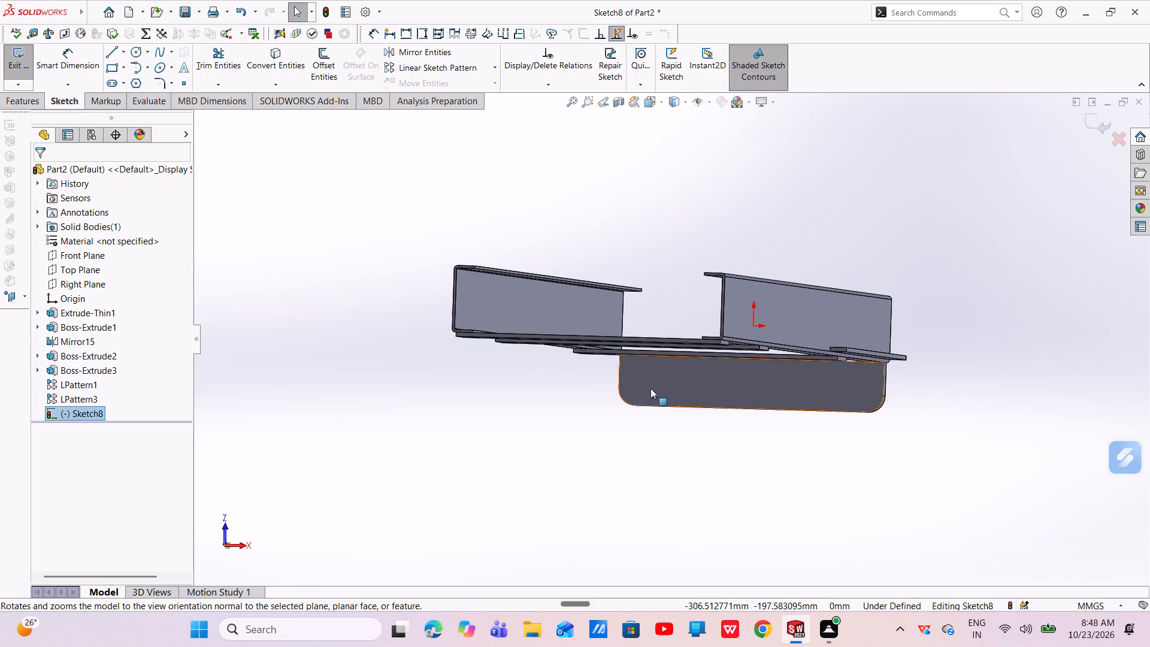
pyautogui.scroll(-2, 650, 388)
# Facing Sketch8, draw a corner rectangle about 42 by 121 mm on the end plate, downward from the channel flange's inner corner on its upper edge.
pyautogui.click(77, 419)
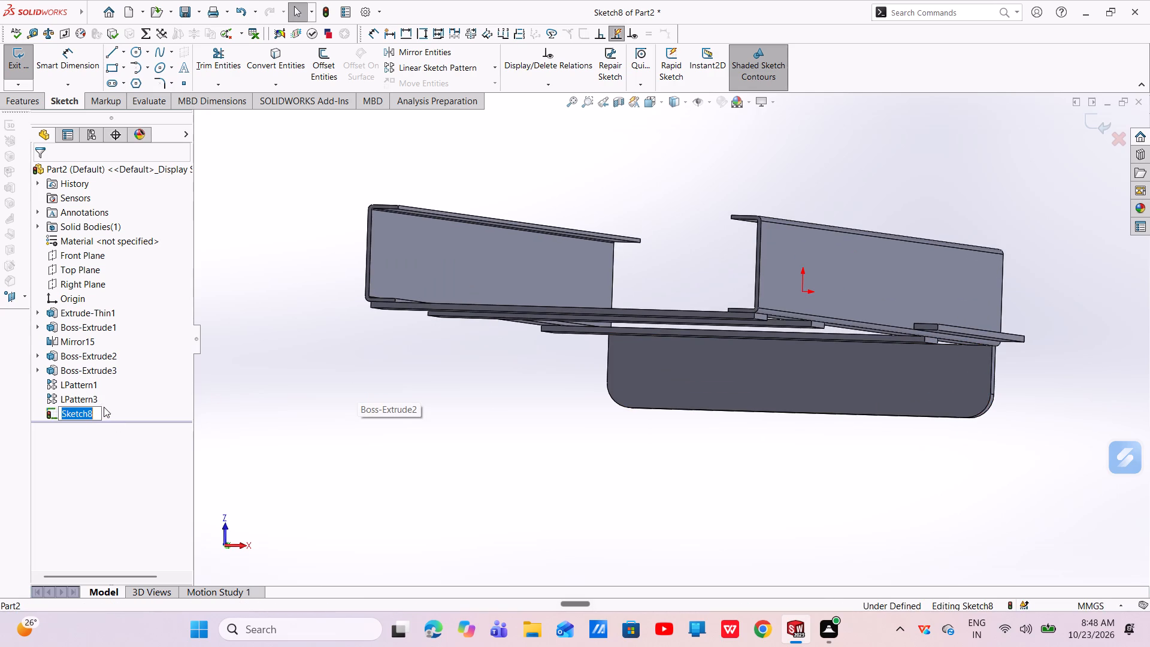
pyautogui.click(105, 412)
pyautogui.click(114, 417)
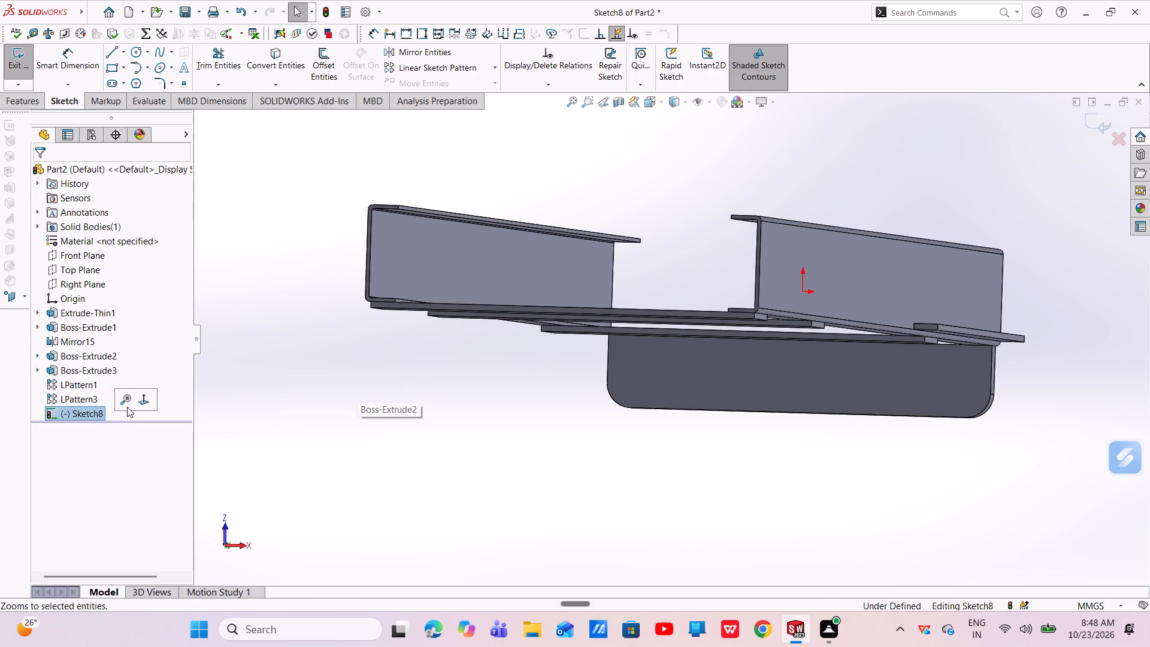
pyautogui.click(142, 400)
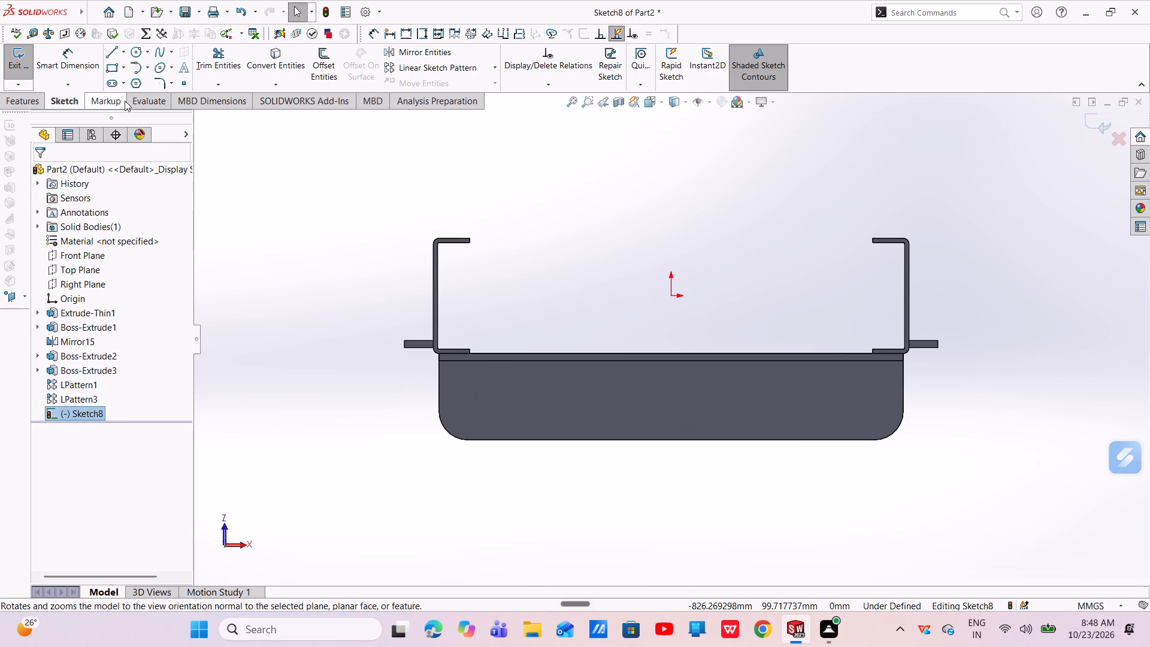
pyautogui.click(114, 67)
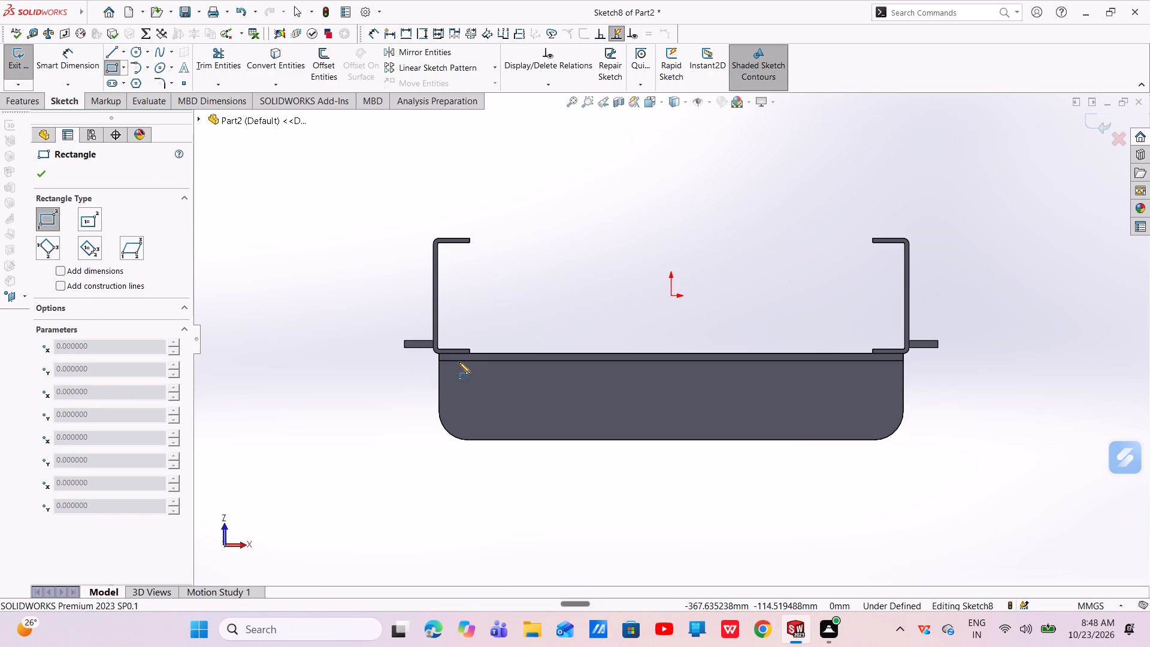
pyautogui.scroll(-1, 464, 383)
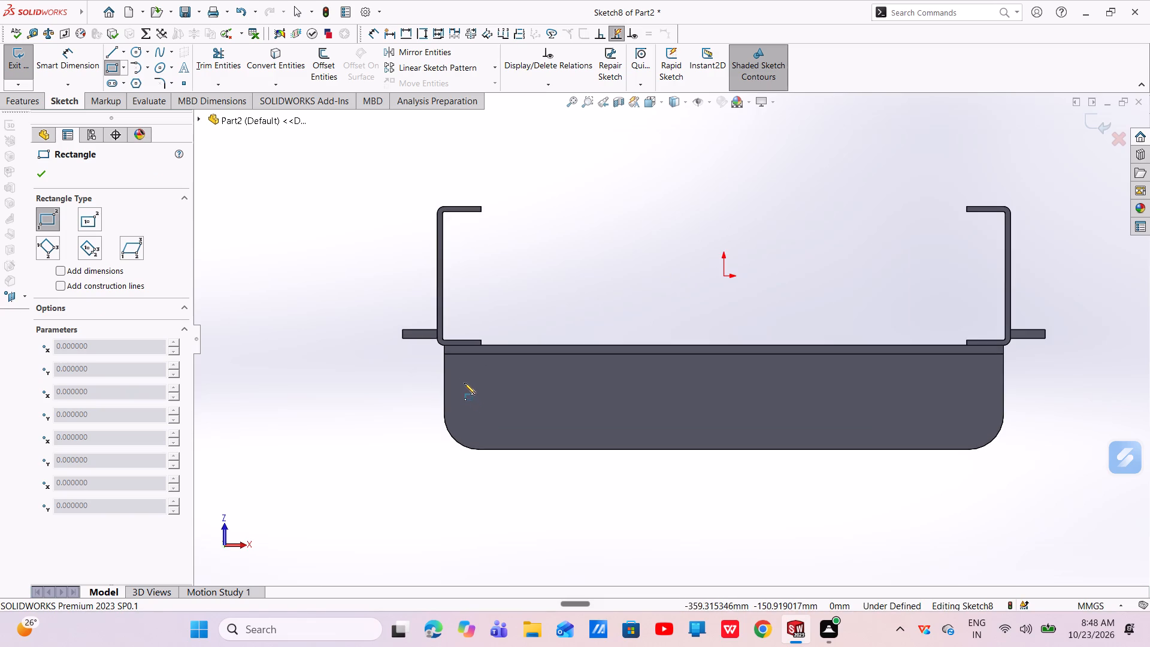
pyautogui.moveTo(464, 382); pyautogui.dragTo(466, 349, button='middle')
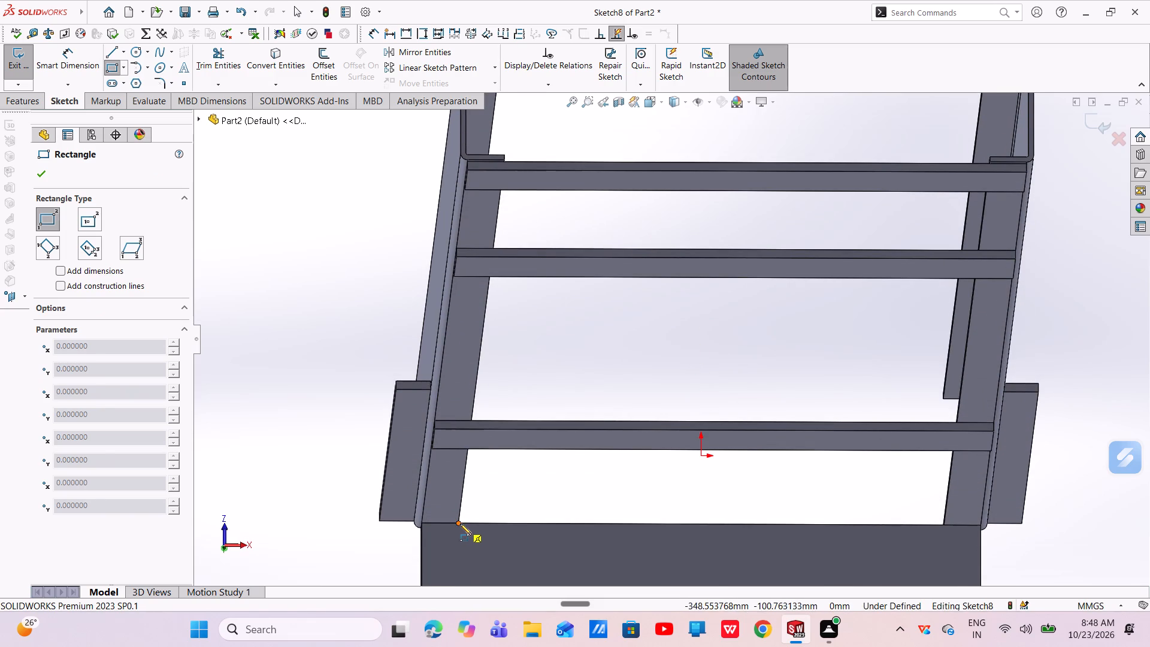
pyautogui.click(460, 524)
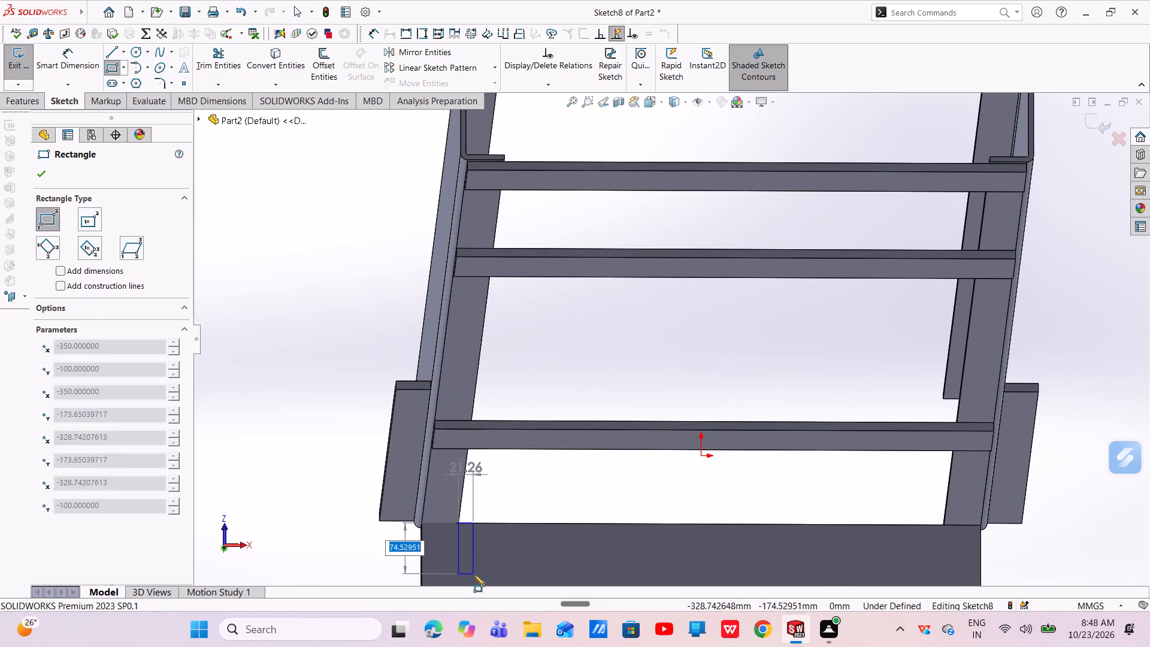
pyautogui.scroll(2, 470, 576)
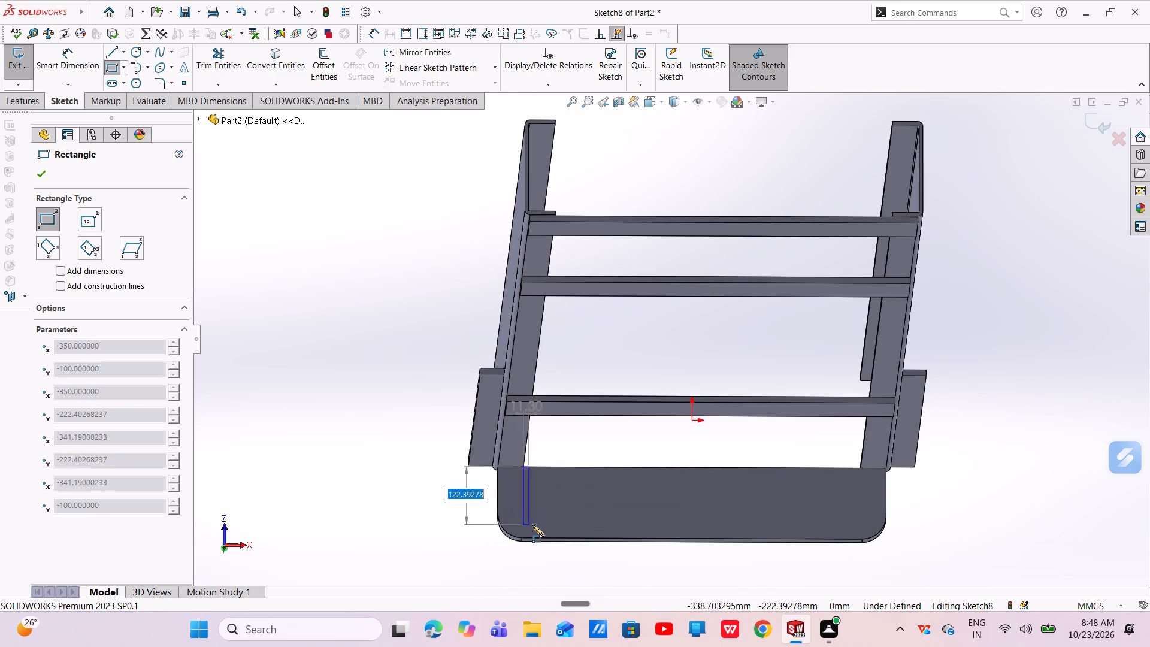
pyautogui.click(544, 524)
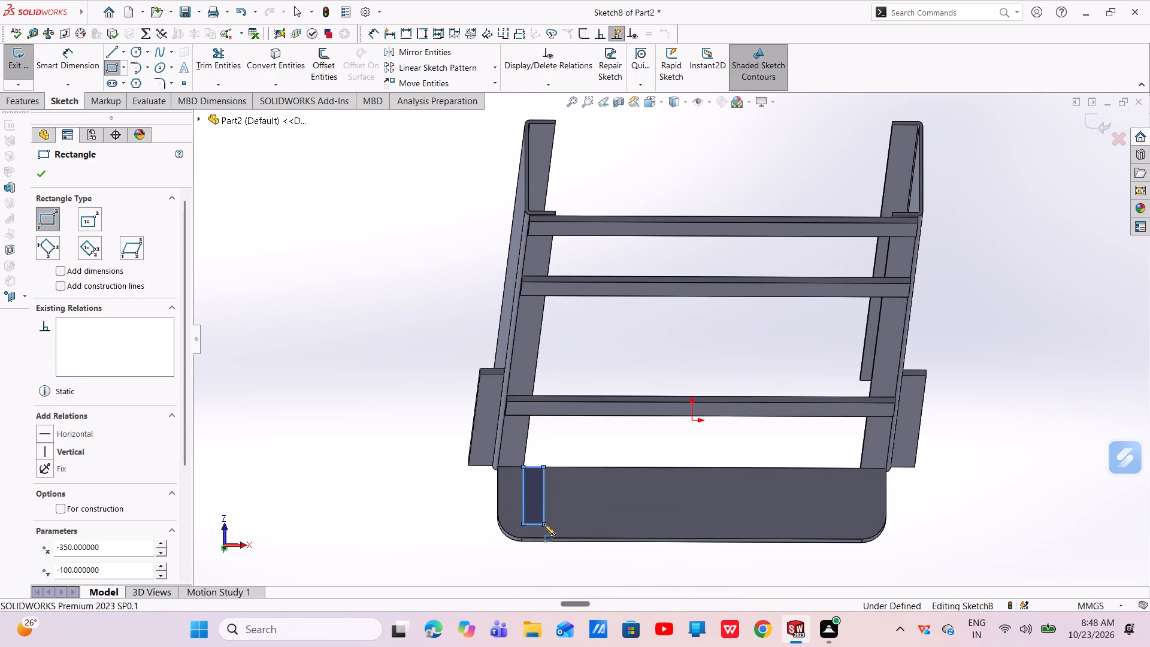
pyautogui.rightClick(544, 525)
pyautogui.click(555, 527)
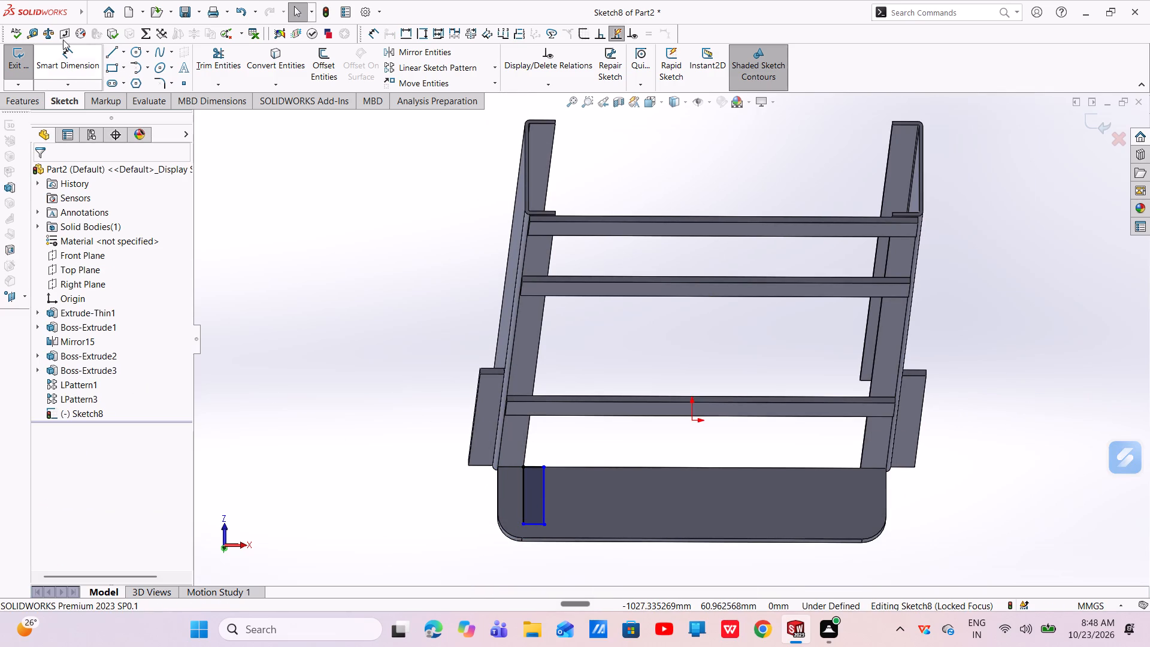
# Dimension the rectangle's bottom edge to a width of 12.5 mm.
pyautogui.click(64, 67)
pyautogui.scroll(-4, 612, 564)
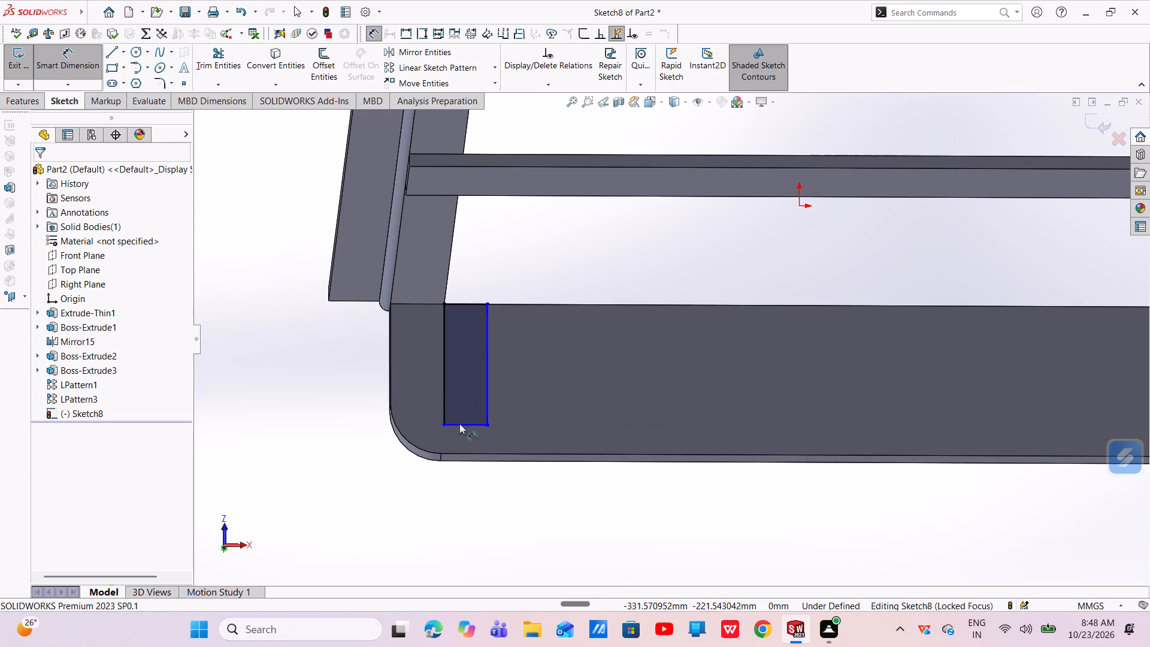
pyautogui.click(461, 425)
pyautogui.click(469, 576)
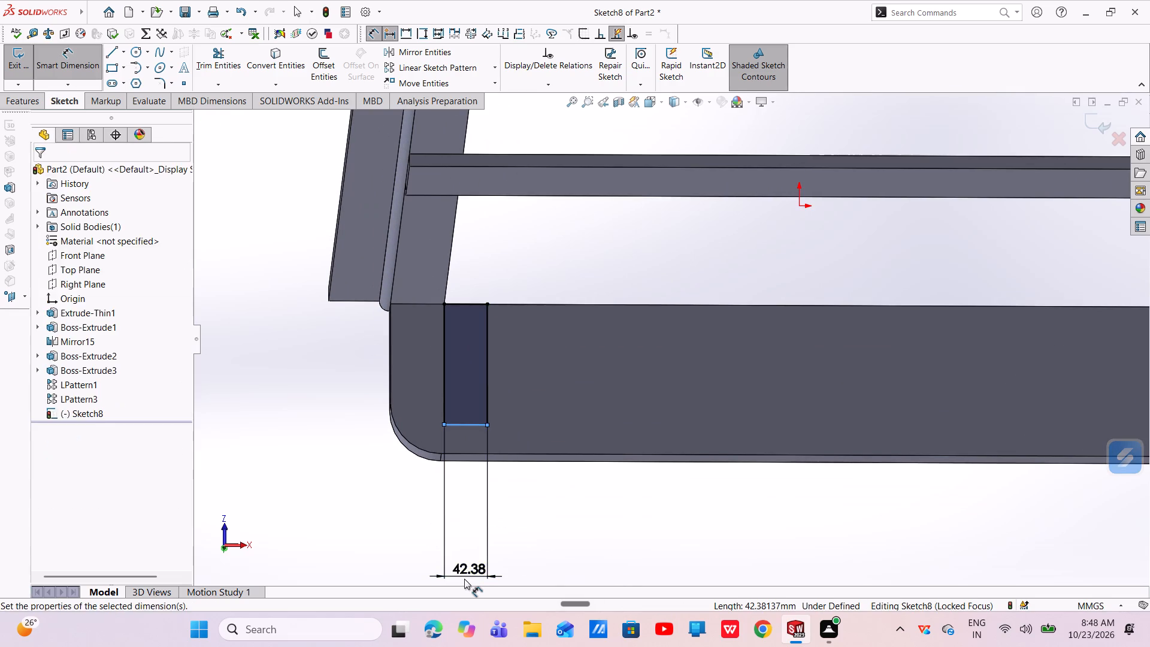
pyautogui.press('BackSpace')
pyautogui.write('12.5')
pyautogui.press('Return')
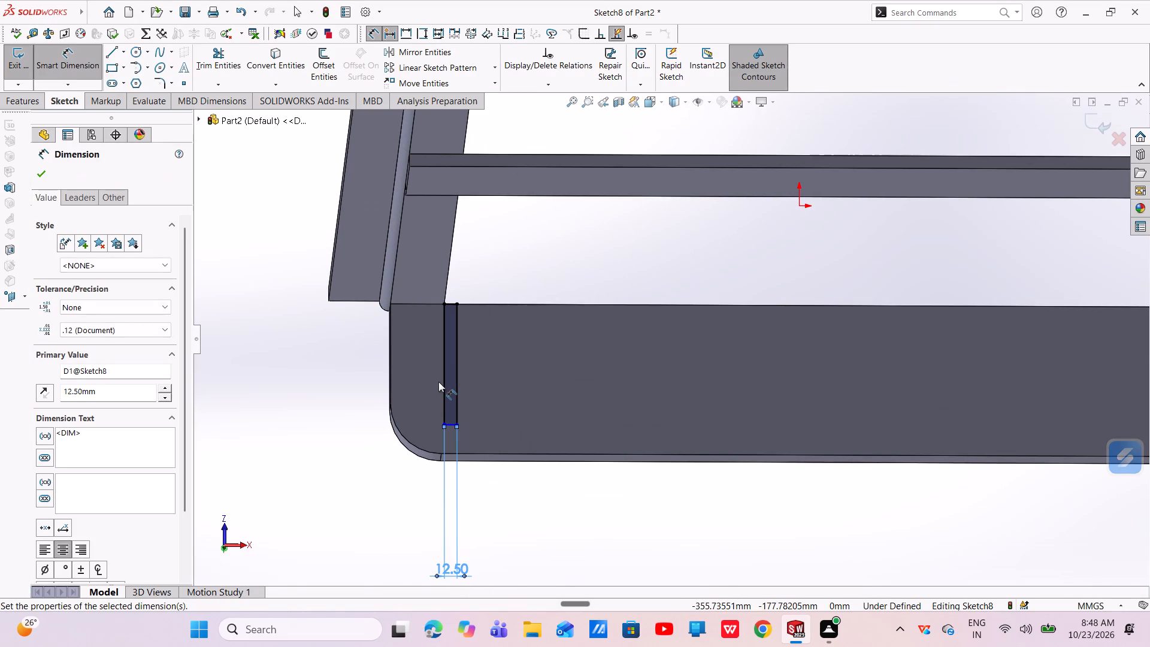
# Dimension the rectangle's free vertical side to a height of 127 mm.
pyautogui.click(458, 359)
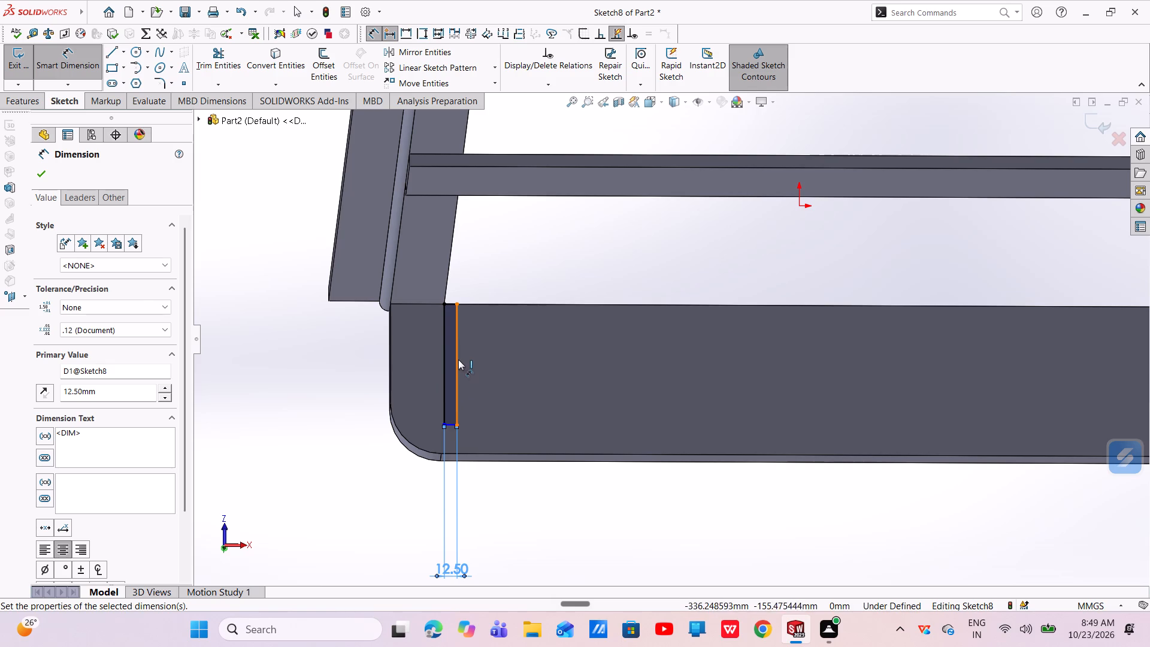
pyautogui.click(494, 367)
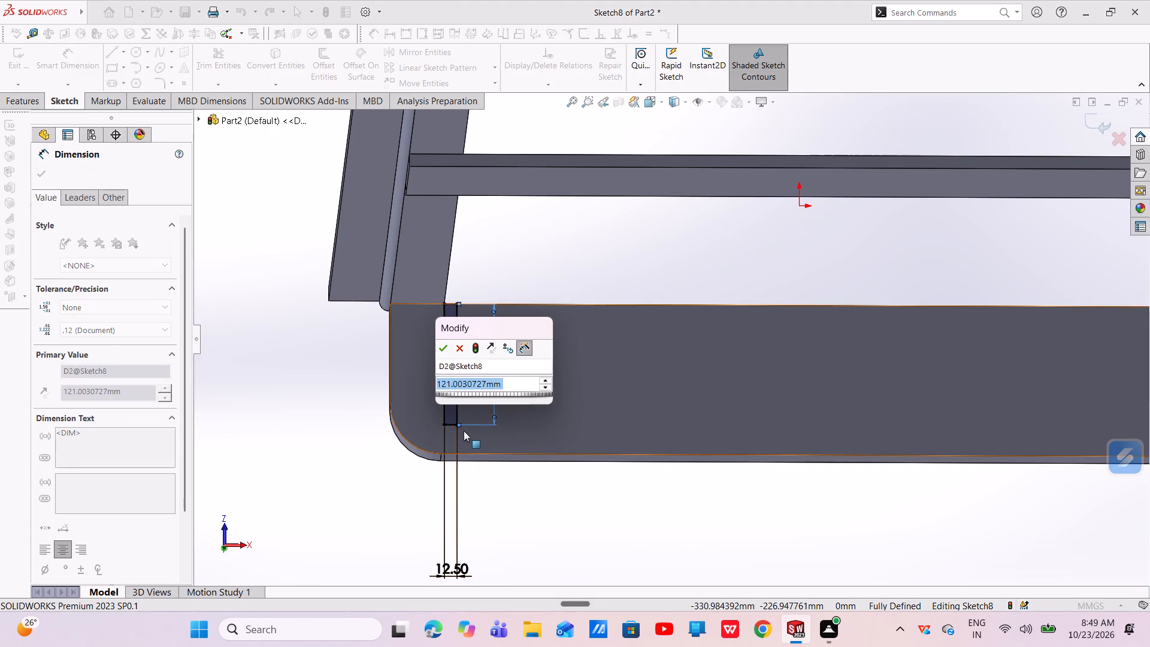
pyautogui.press('BackSpace')
pyautogui.write('127')
pyautogui.press('Return')
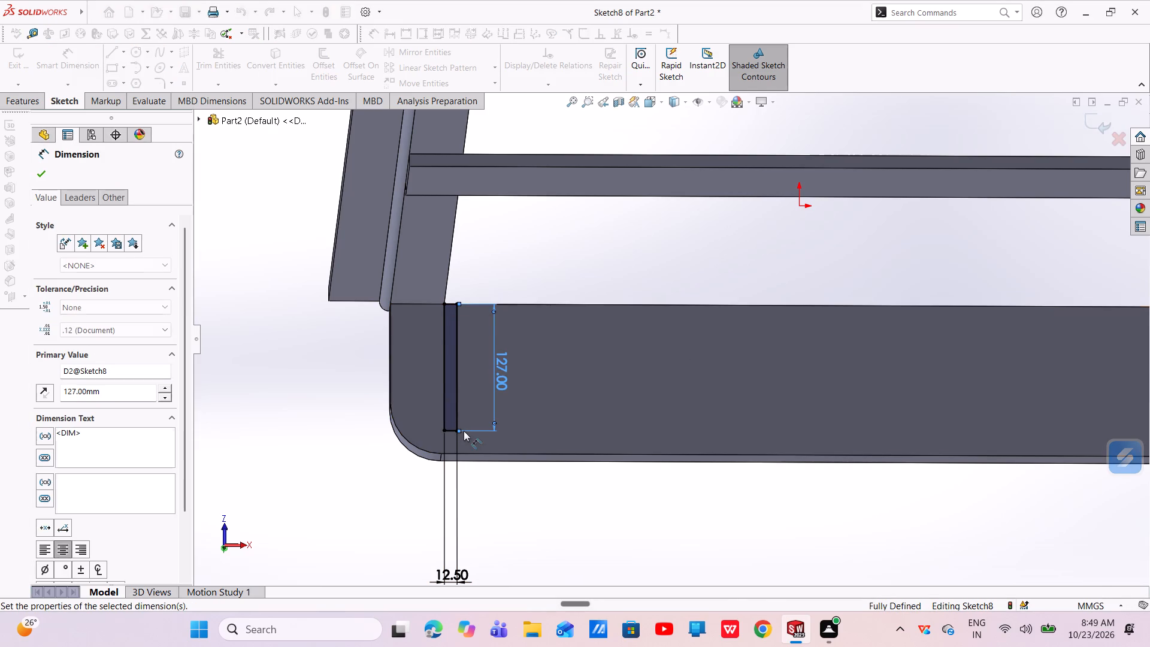
pyautogui.click(44, 179)
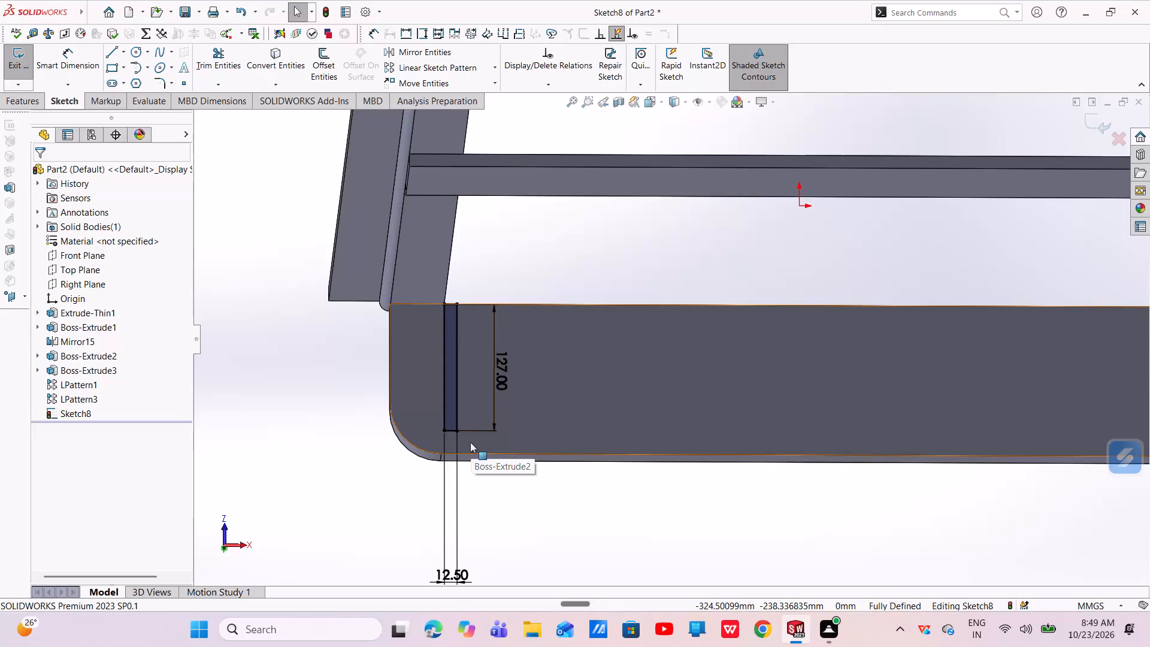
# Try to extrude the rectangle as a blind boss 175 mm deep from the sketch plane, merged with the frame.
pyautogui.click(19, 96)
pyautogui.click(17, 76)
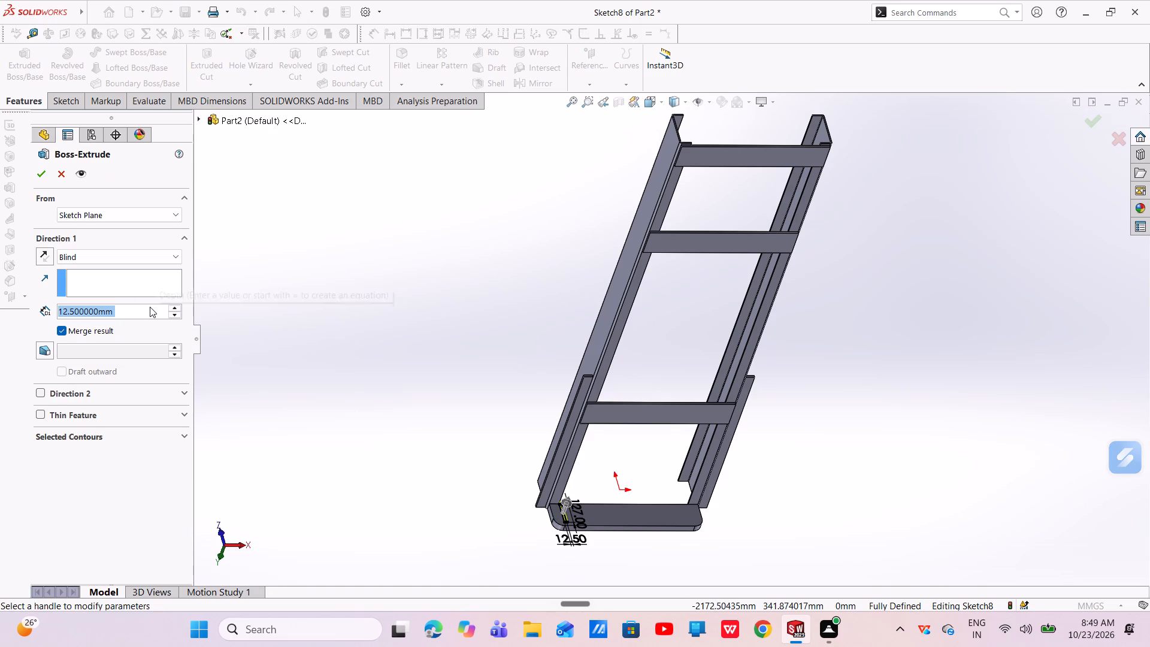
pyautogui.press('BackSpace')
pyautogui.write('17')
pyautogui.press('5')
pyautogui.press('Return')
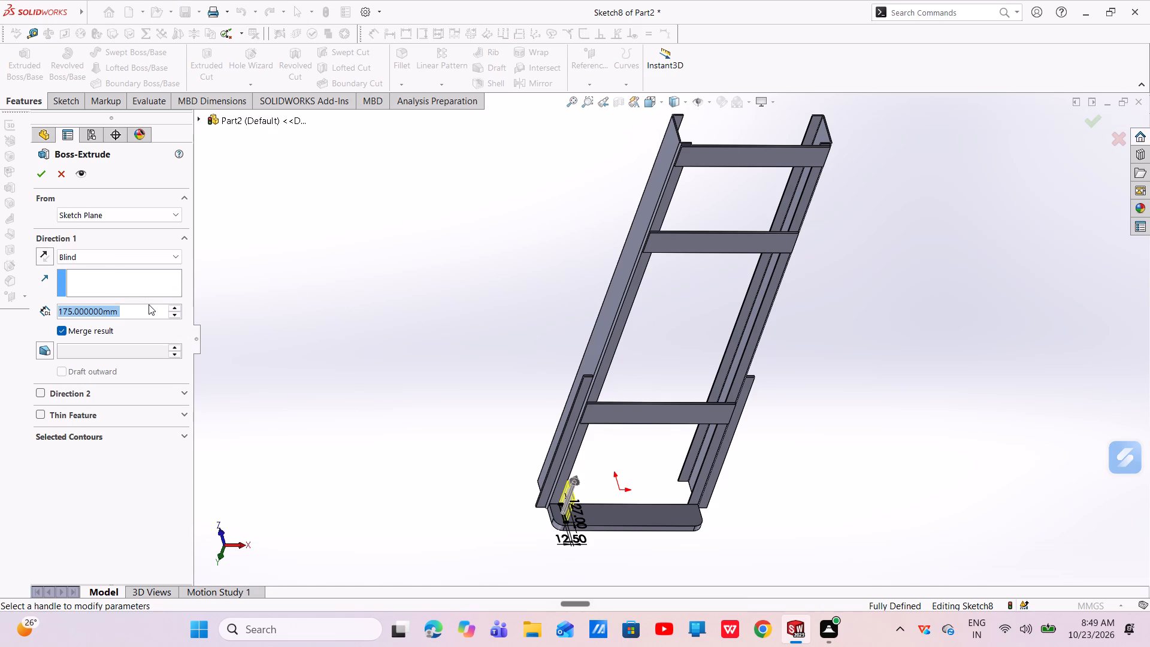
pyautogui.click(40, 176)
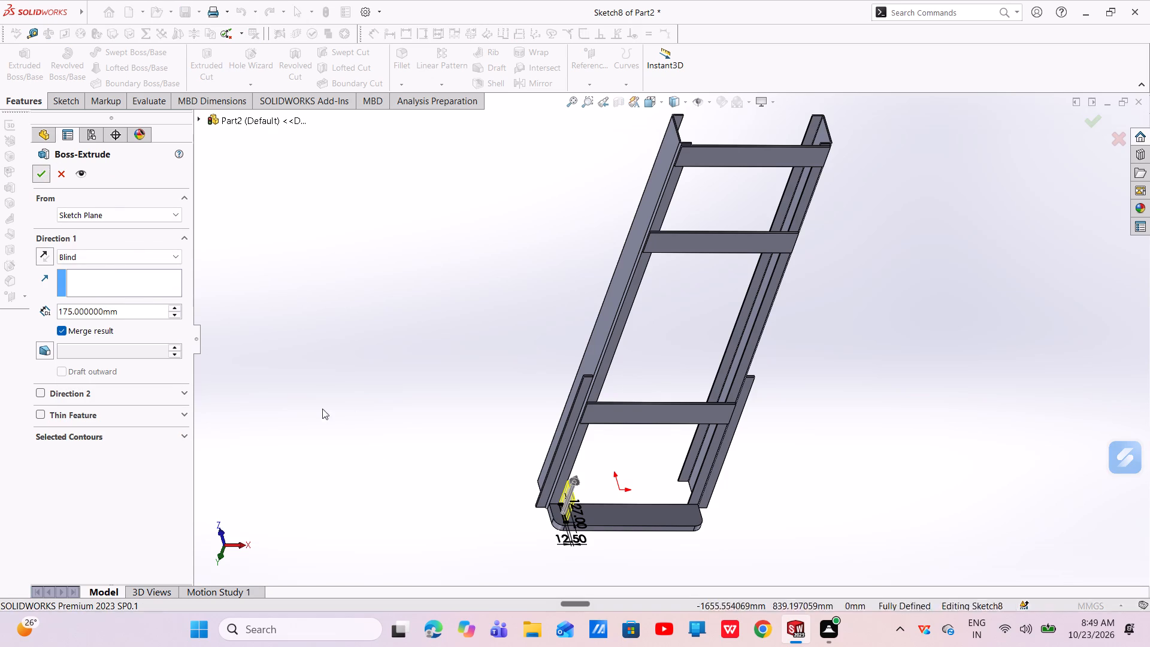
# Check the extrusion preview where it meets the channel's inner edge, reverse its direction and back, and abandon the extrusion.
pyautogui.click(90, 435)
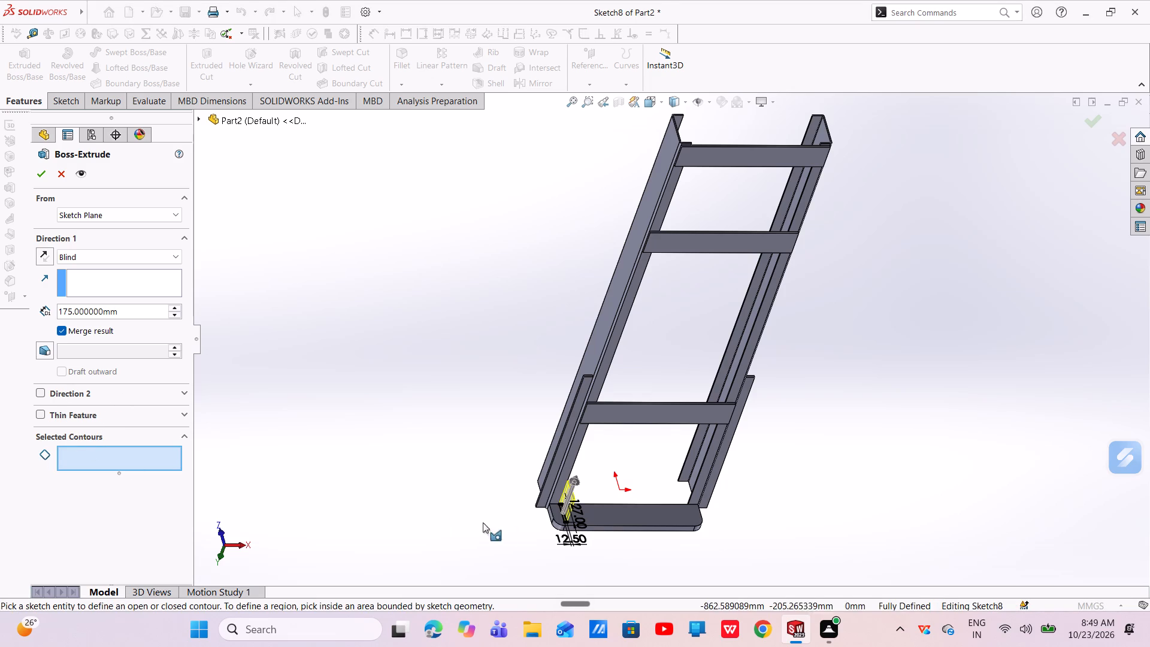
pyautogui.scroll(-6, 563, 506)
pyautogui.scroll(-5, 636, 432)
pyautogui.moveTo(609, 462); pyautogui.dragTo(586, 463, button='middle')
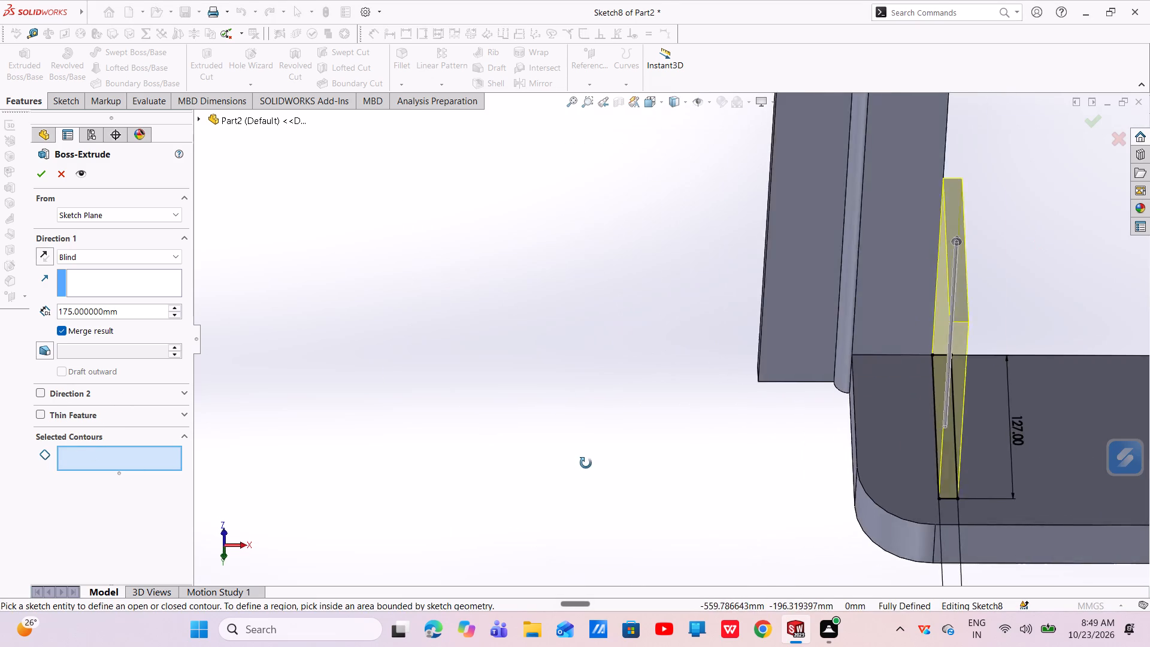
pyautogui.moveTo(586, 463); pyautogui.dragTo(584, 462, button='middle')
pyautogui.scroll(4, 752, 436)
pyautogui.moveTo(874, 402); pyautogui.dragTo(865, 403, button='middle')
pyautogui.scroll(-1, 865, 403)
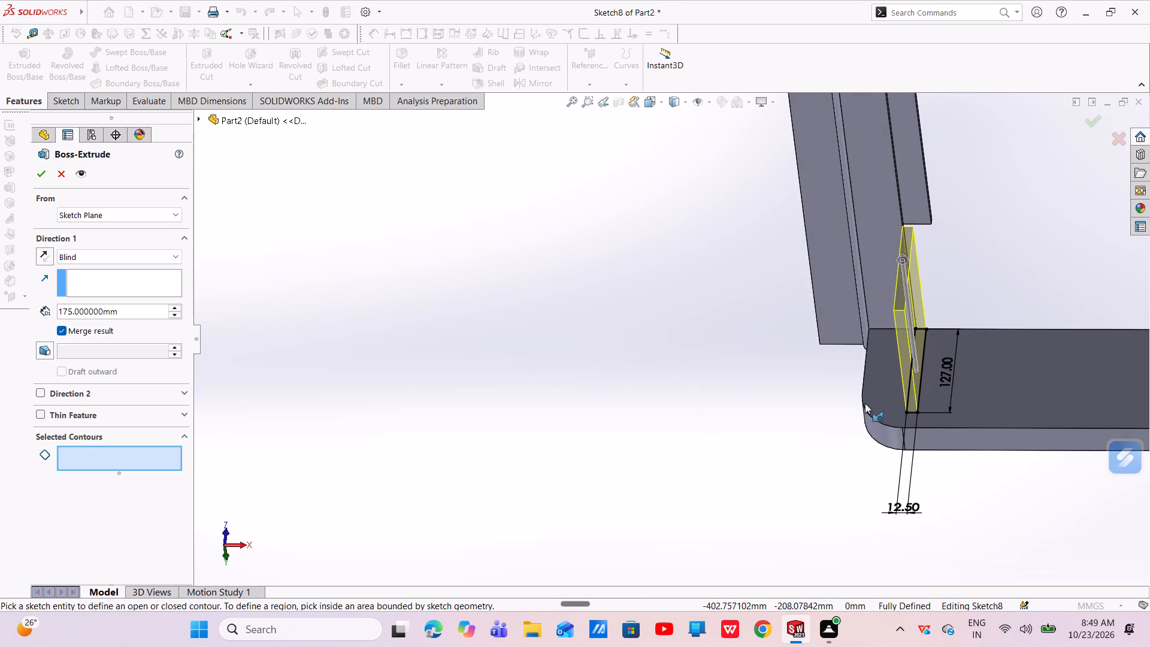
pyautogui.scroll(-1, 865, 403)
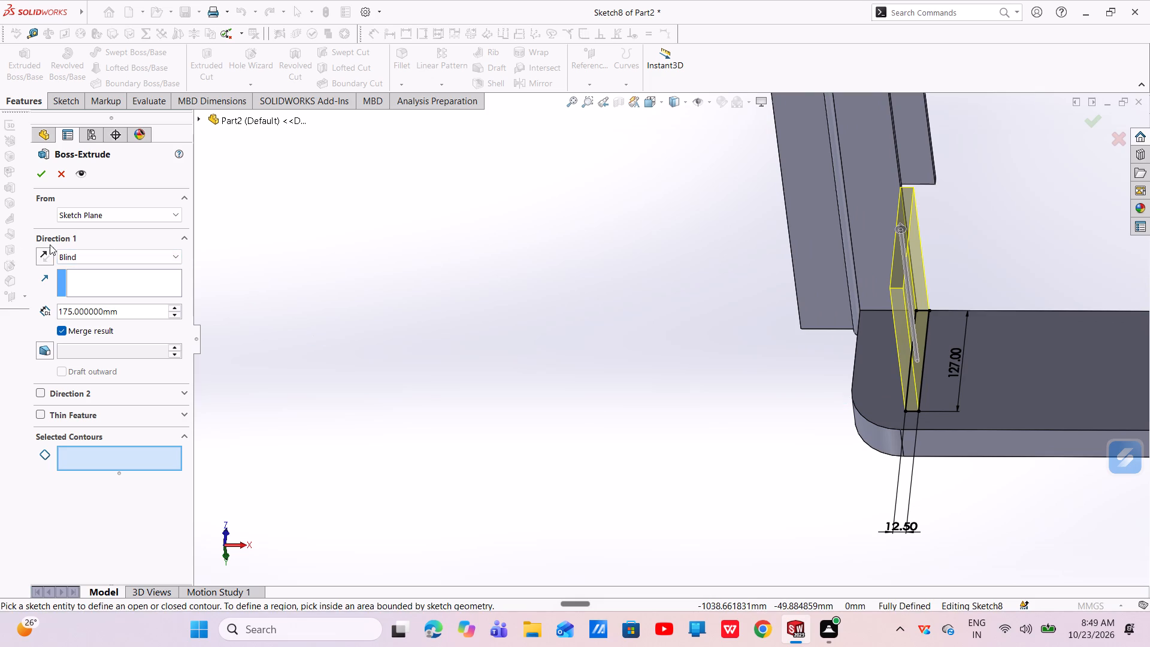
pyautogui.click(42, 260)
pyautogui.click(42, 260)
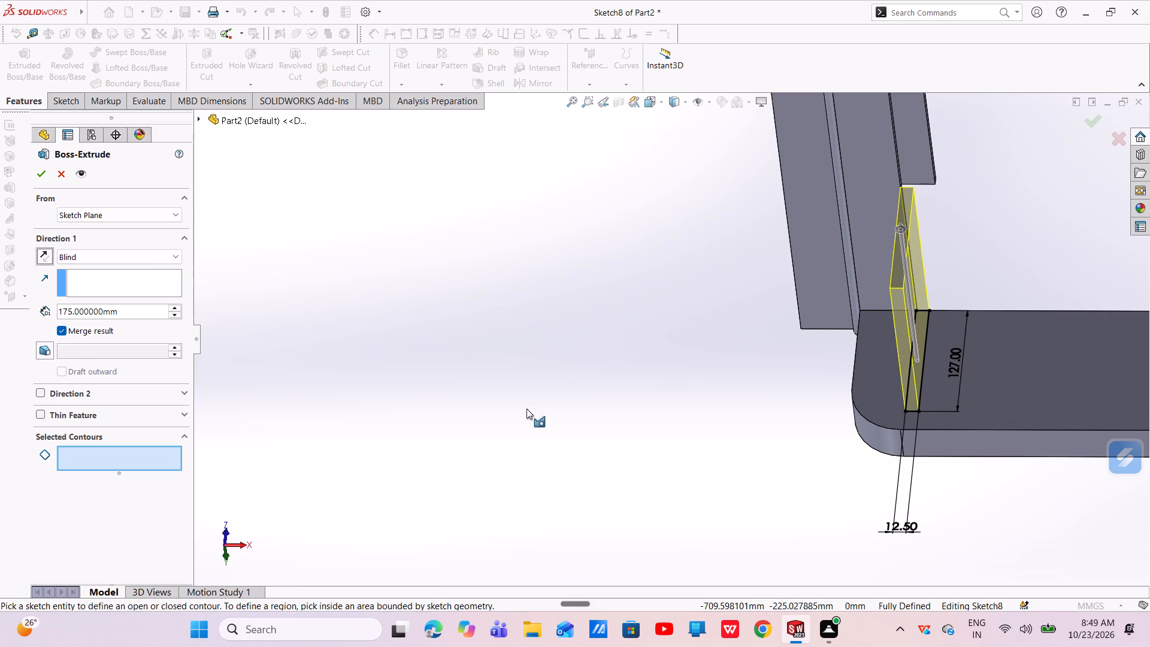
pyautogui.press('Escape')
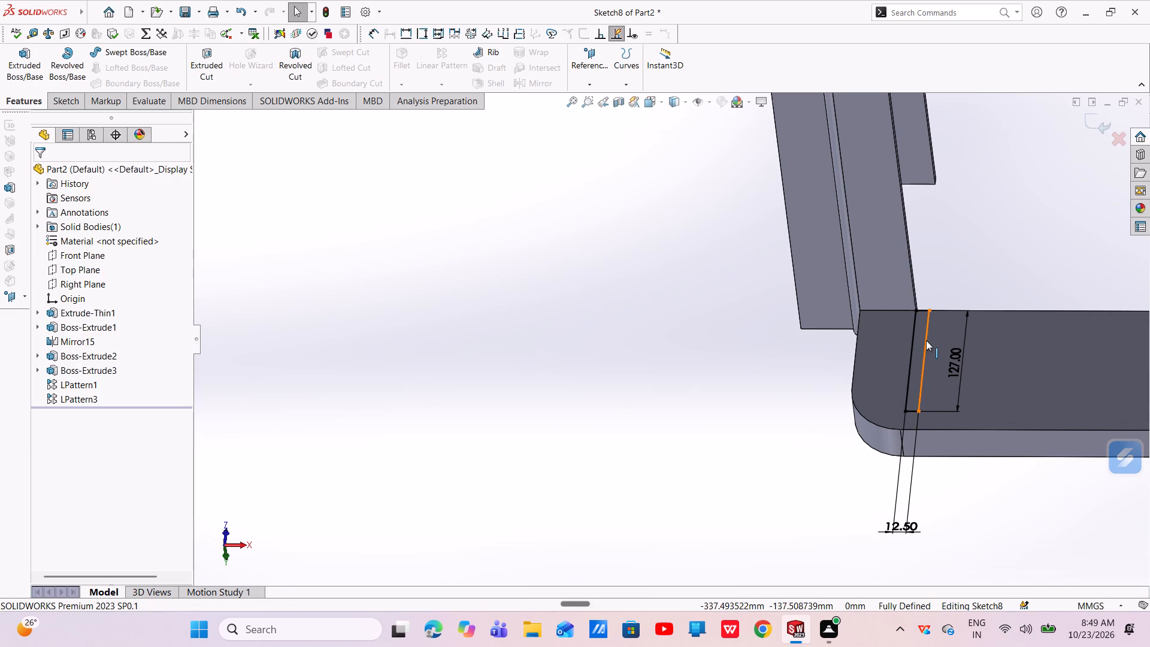
# Delete the rectangle's 12.50 mm width dimension and move its free vertical side across the channel's inner edge, so the rectangle lies under the flange.
pyautogui.moveTo(926, 340); pyautogui.dragTo(899, 346)
pyautogui.press('Escape')
pyautogui.press('Escape')
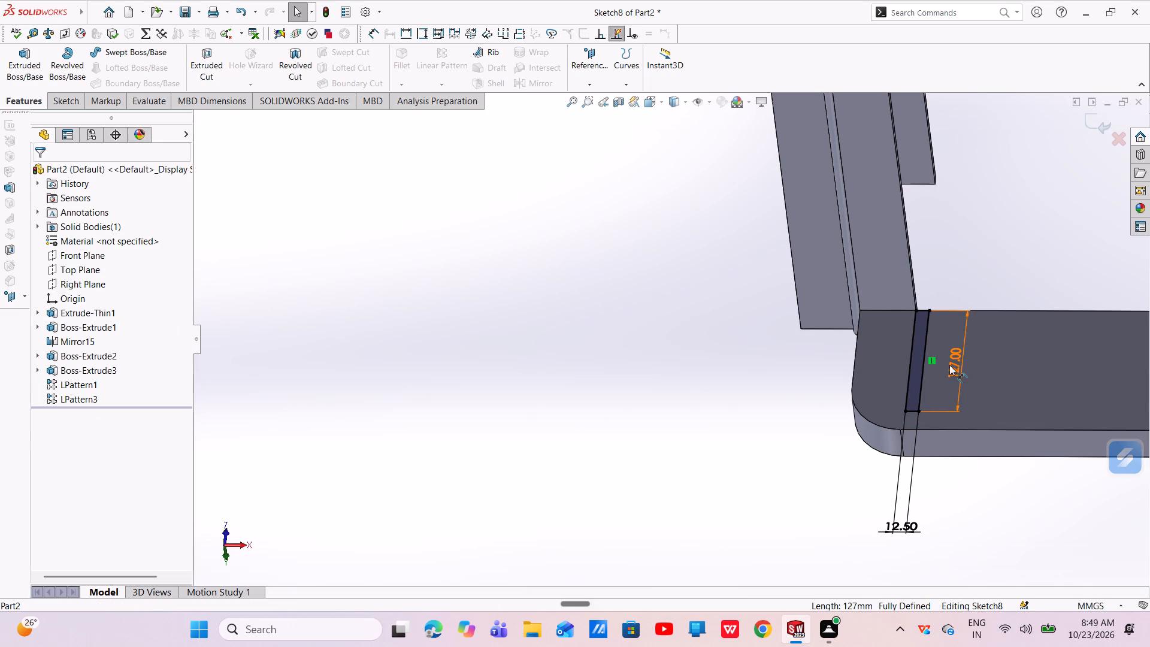
pyautogui.click(901, 525)
pyautogui.rightClick(900, 525)
pyautogui.click(928, 473)
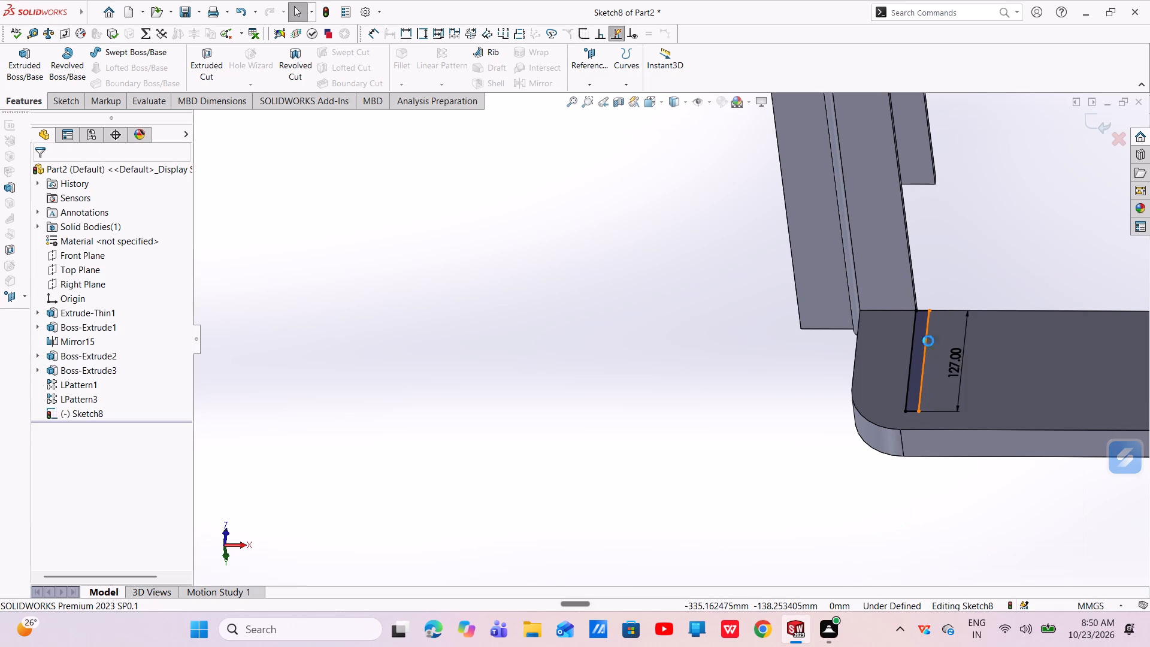
pyautogui.moveTo(922, 352); pyautogui.dragTo(897, 355)
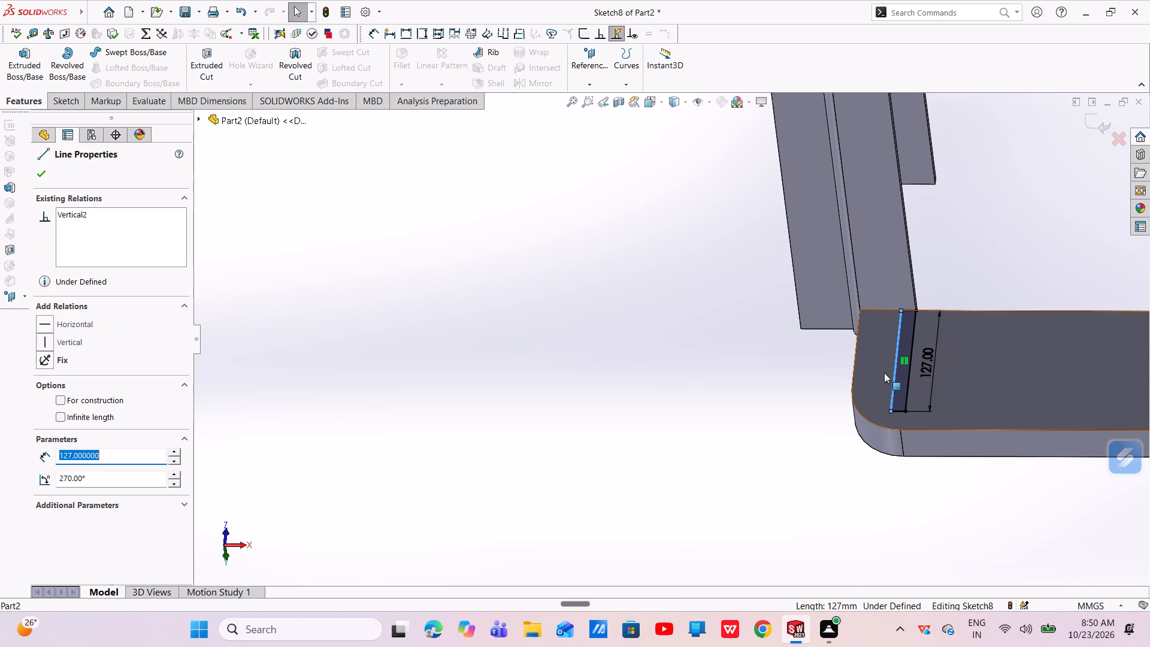
# Dimension the short side of the rectangle under the channel flange to a width of 12.5 mm.
pyautogui.press('Escape')
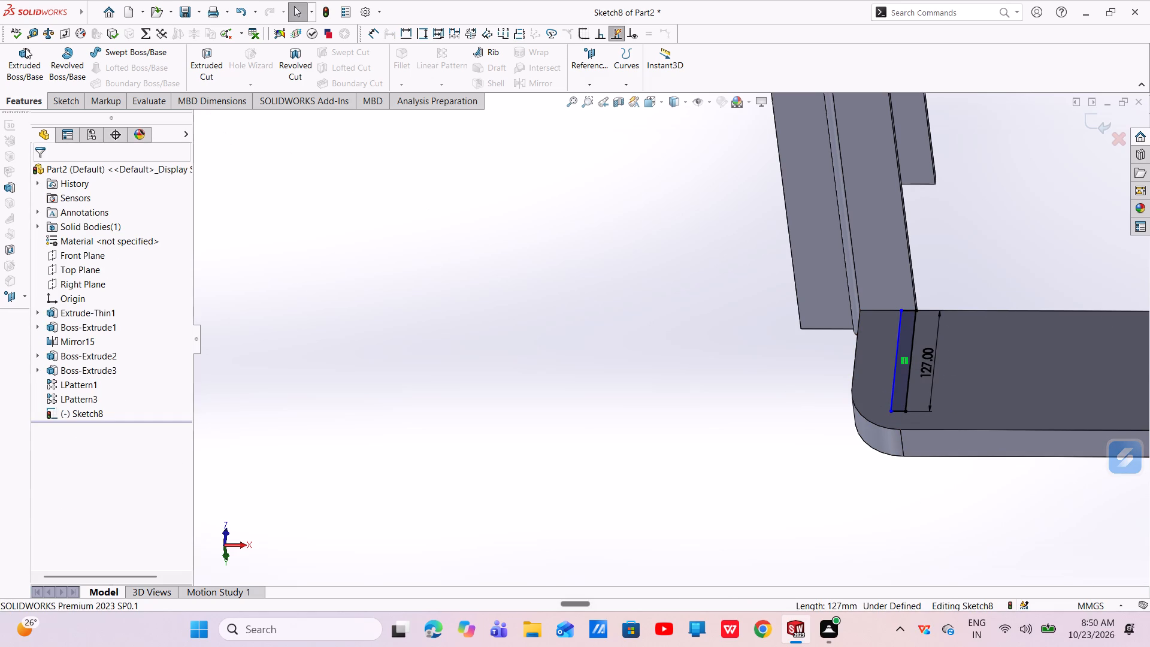
pyautogui.click(65, 95)
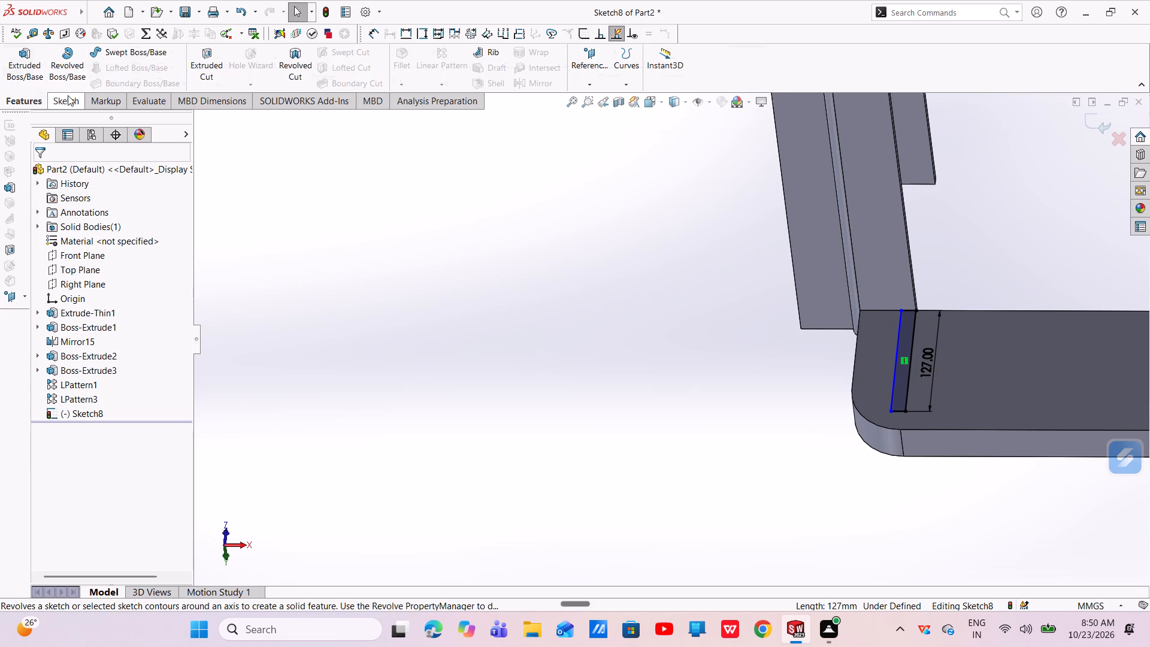
pyautogui.click(68, 55)
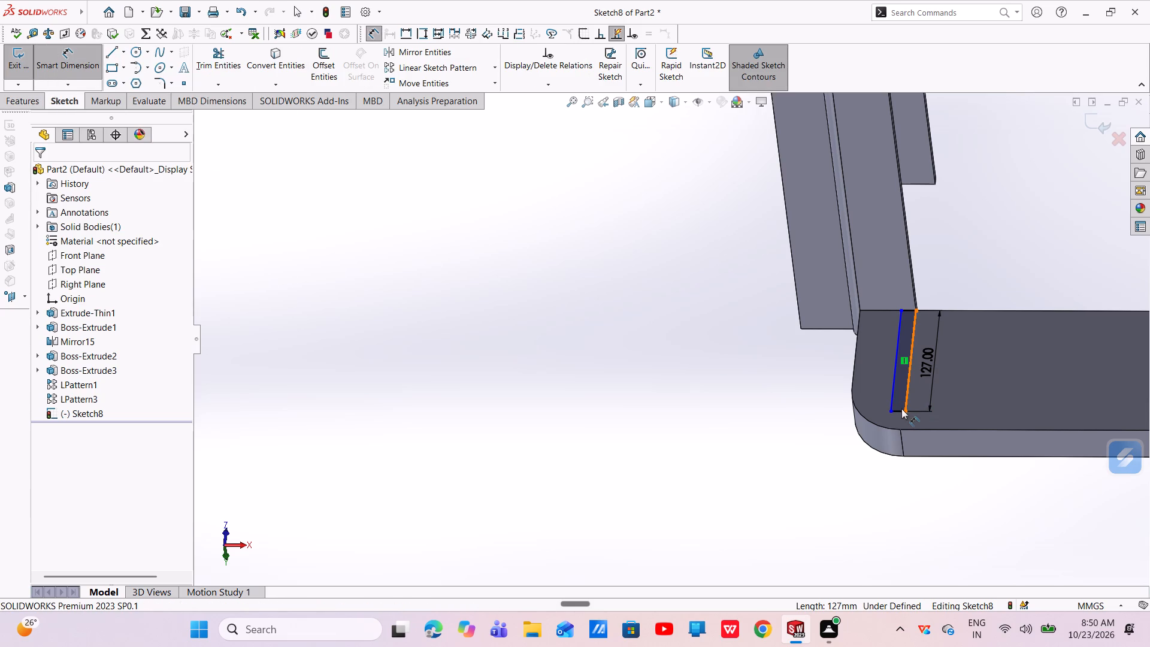
pyautogui.click(901, 409)
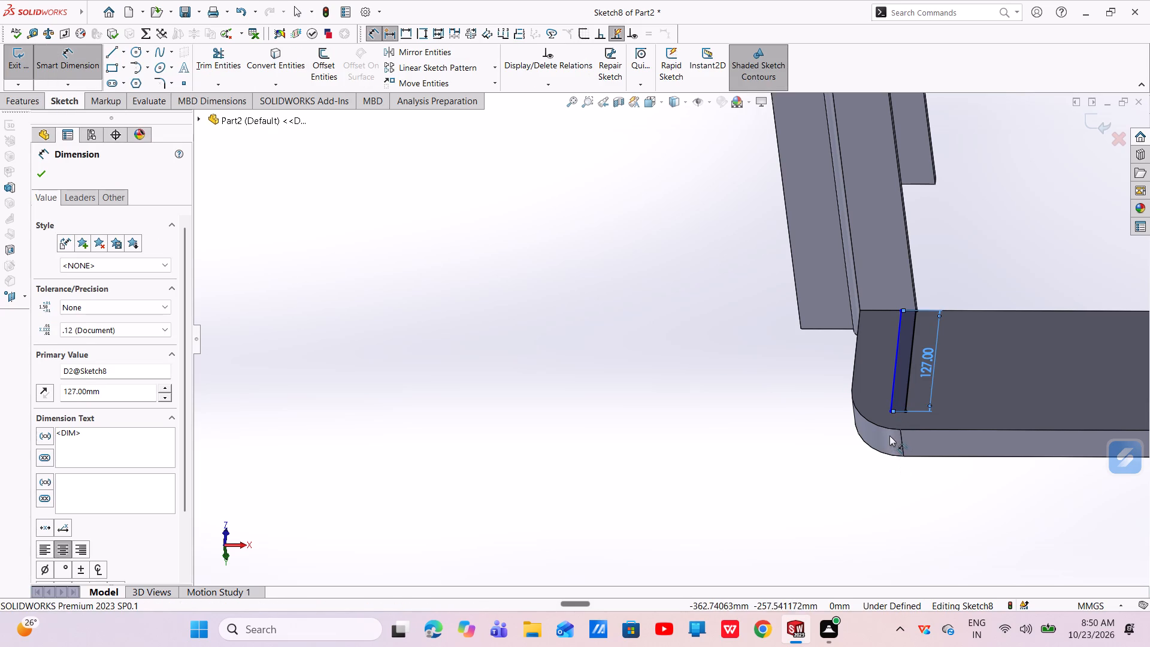
pyautogui.press('Escape')
pyautogui.press('Escape')
pyautogui.click(78, 66)
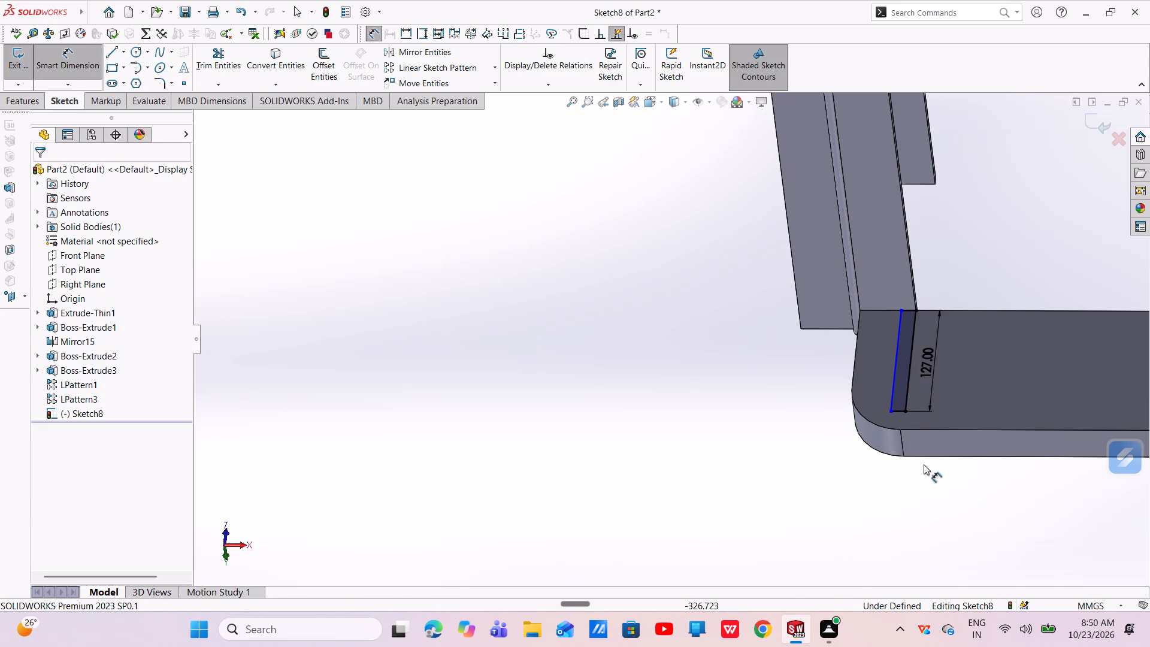
pyautogui.scroll(-5, 922, 444)
pyautogui.click(762, 321)
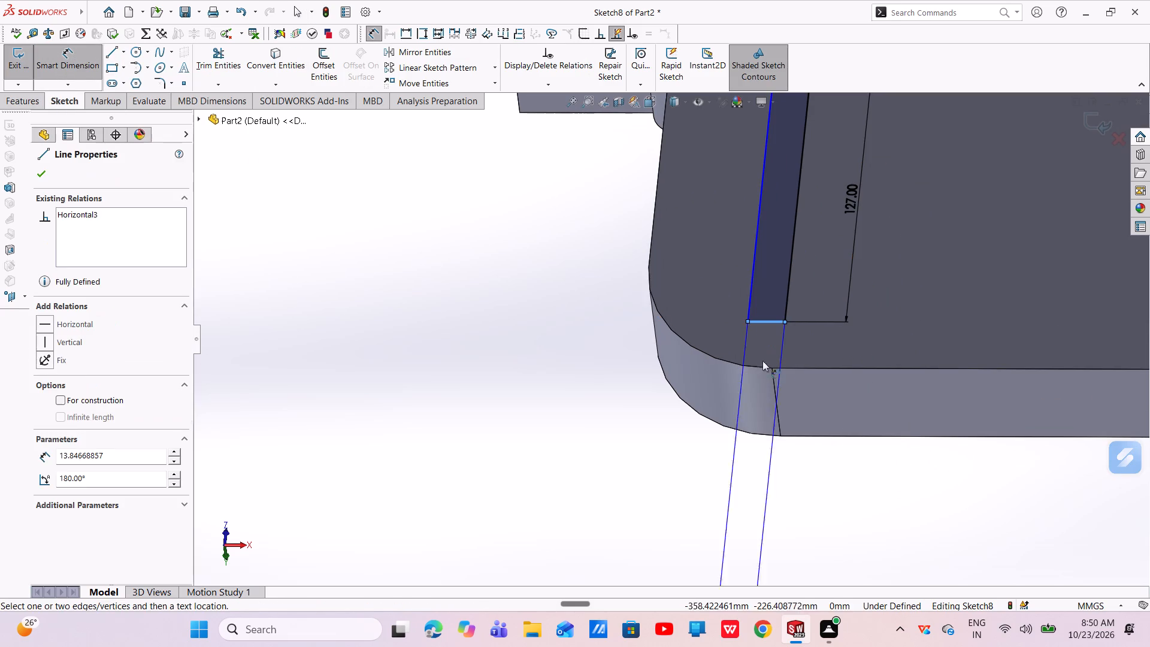
pyautogui.click(756, 456)
pyautogui.press('BackSpace')
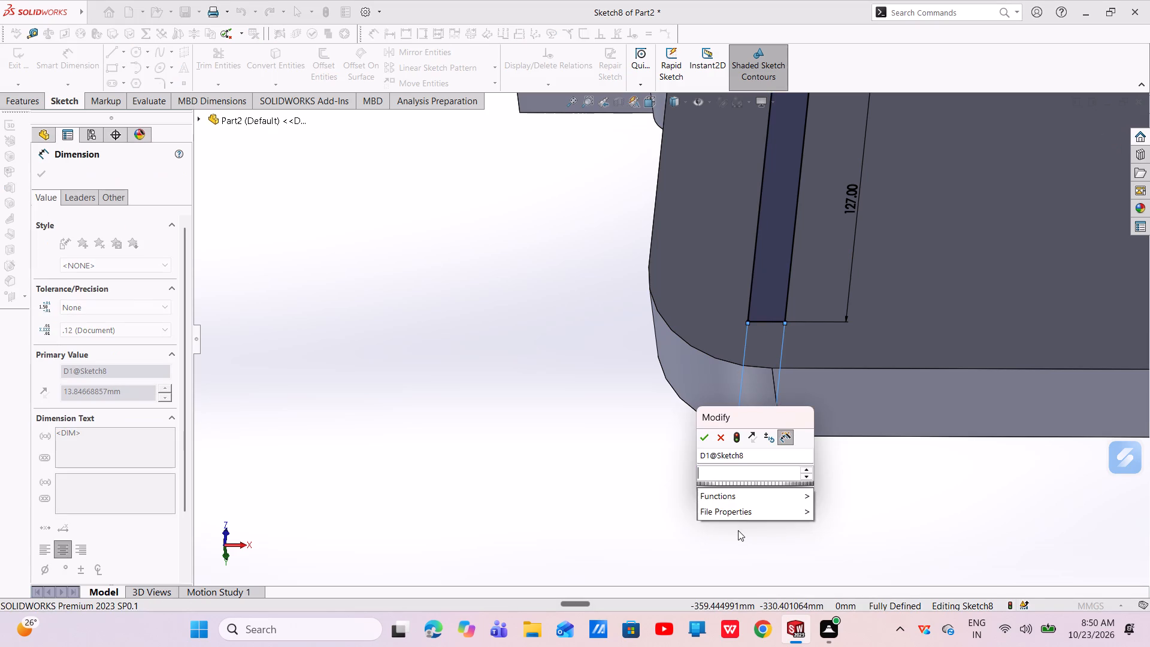
pyautogui.write('12.5')
pyautogui.press('Return')
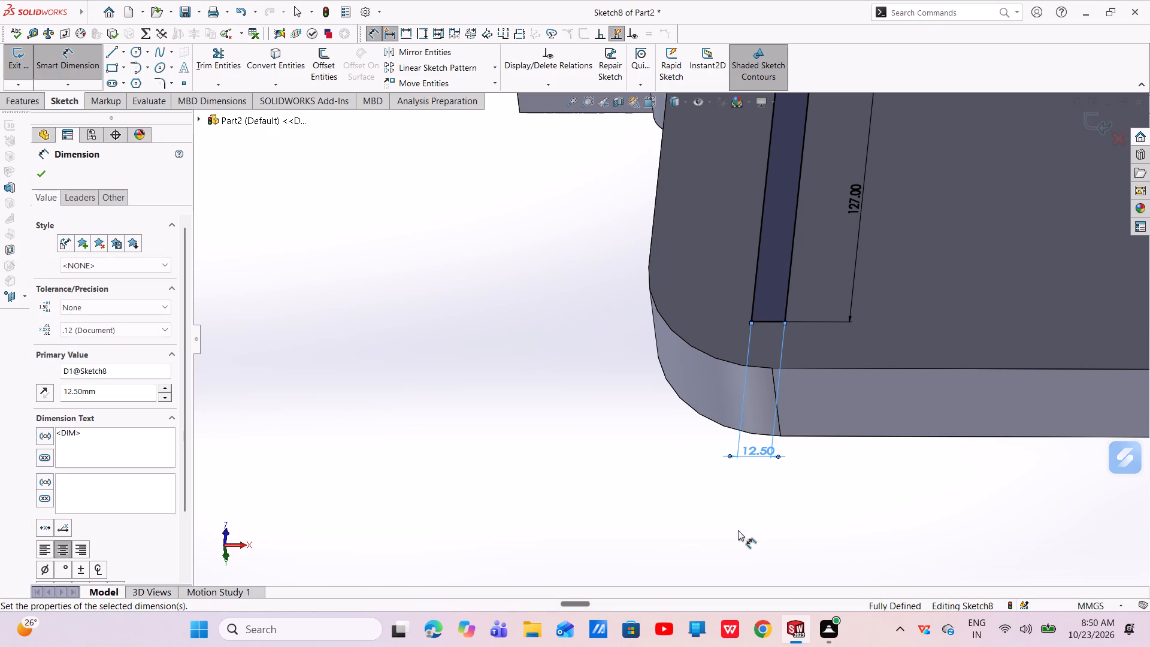
pyautogui.click(38, 174)
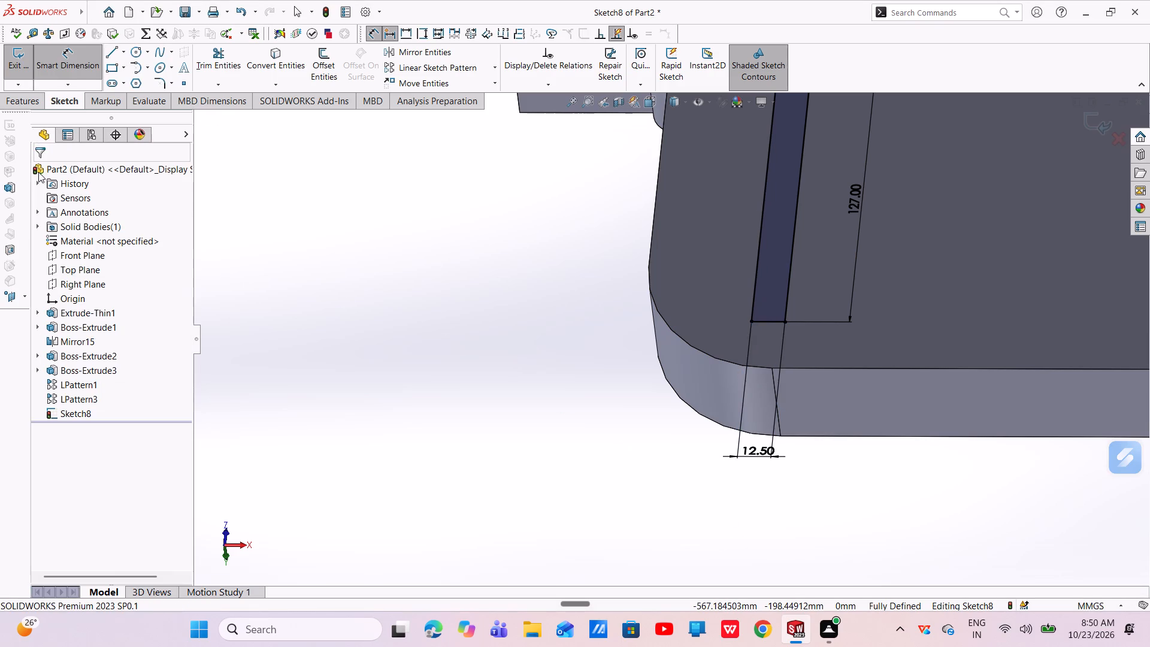
# Extrude the rectangle as a blind boss 175 mm deep from the sketch plane, merged with the frame.
pyautogui.click(23, 105)
pyautogui.click(32, 82)
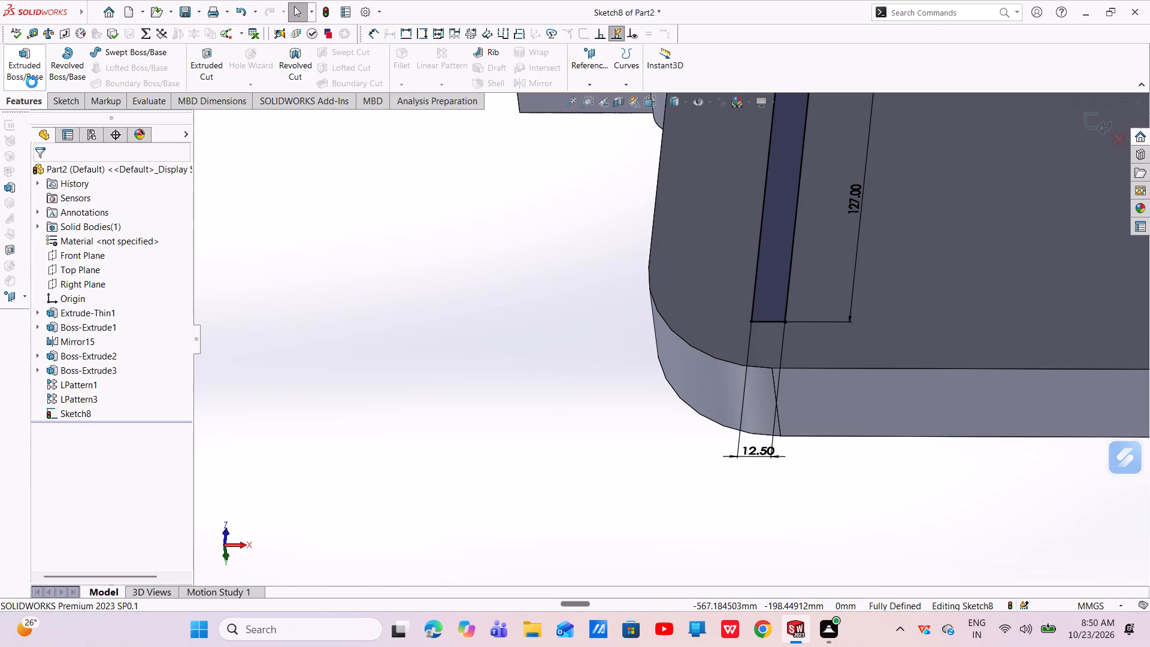
pyautogui.scroll(3, 765, 427)
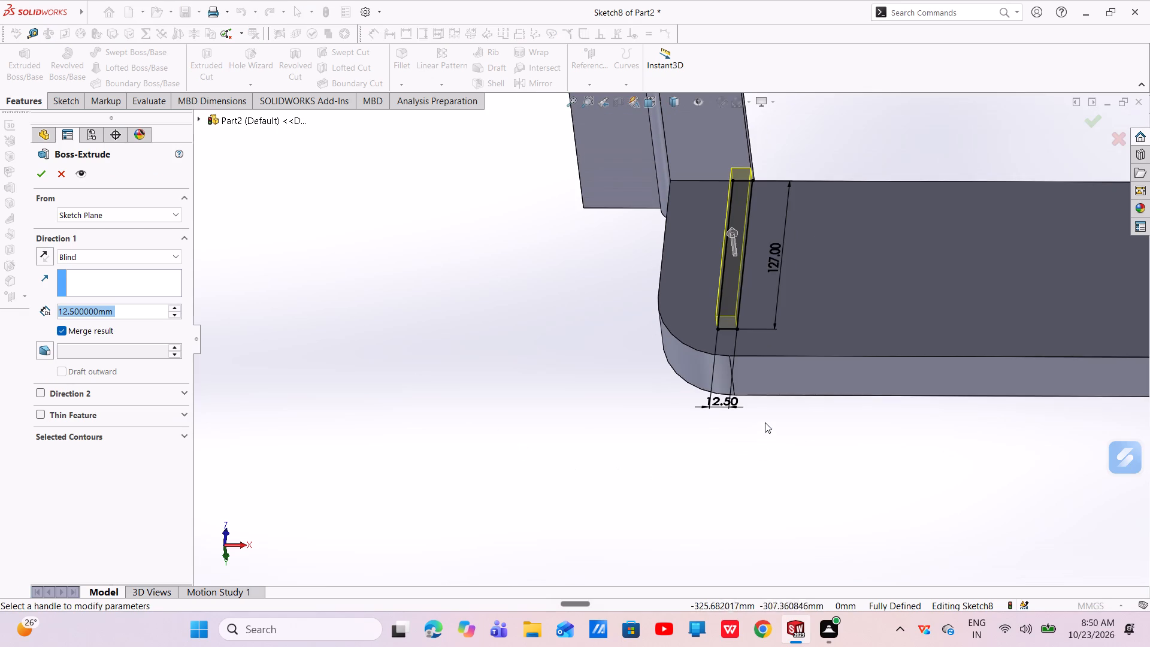
pyautogui.press('BackSpace')
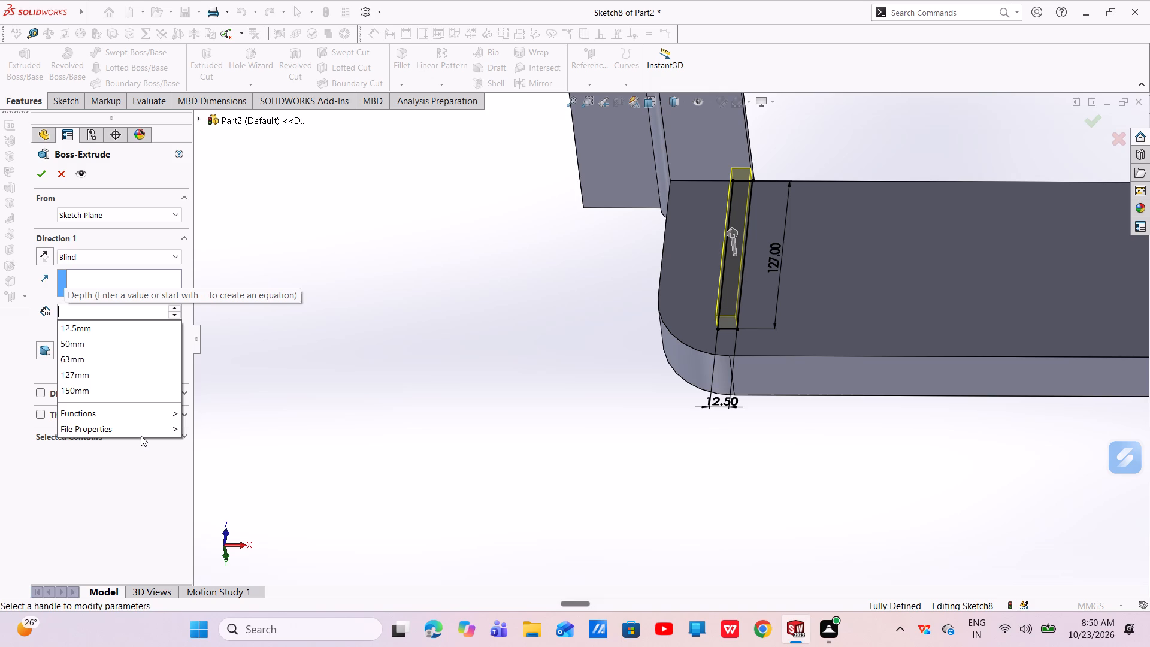
pyautogui.write('175')
pyautogui.press('Return')
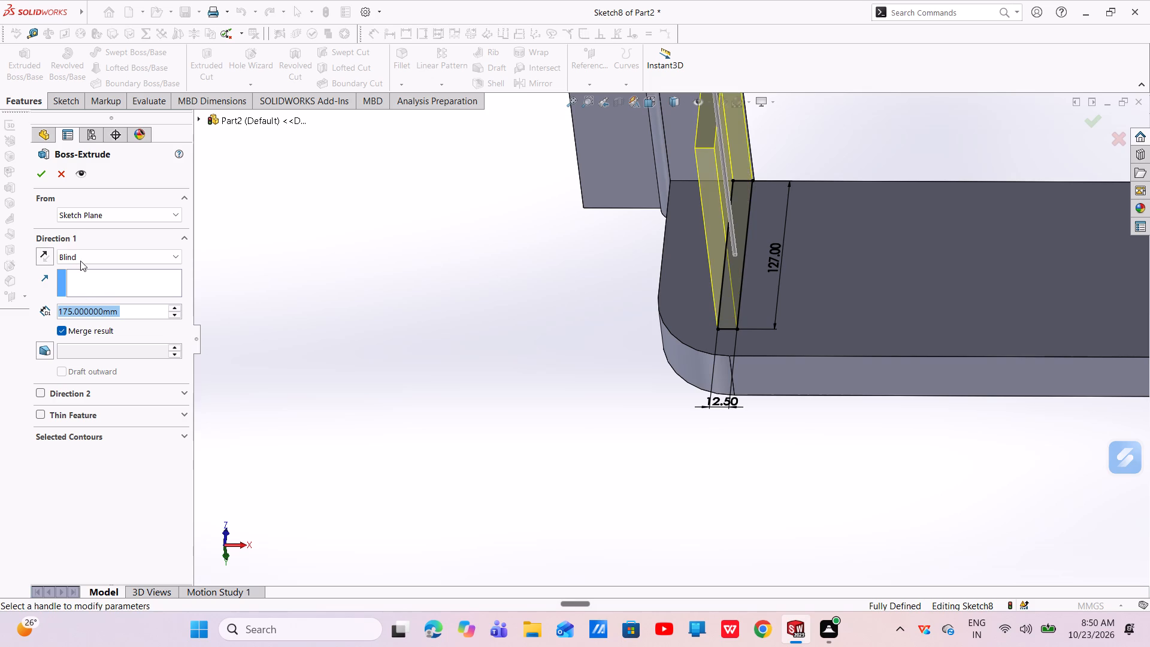
pyautogui.click(43, 179)
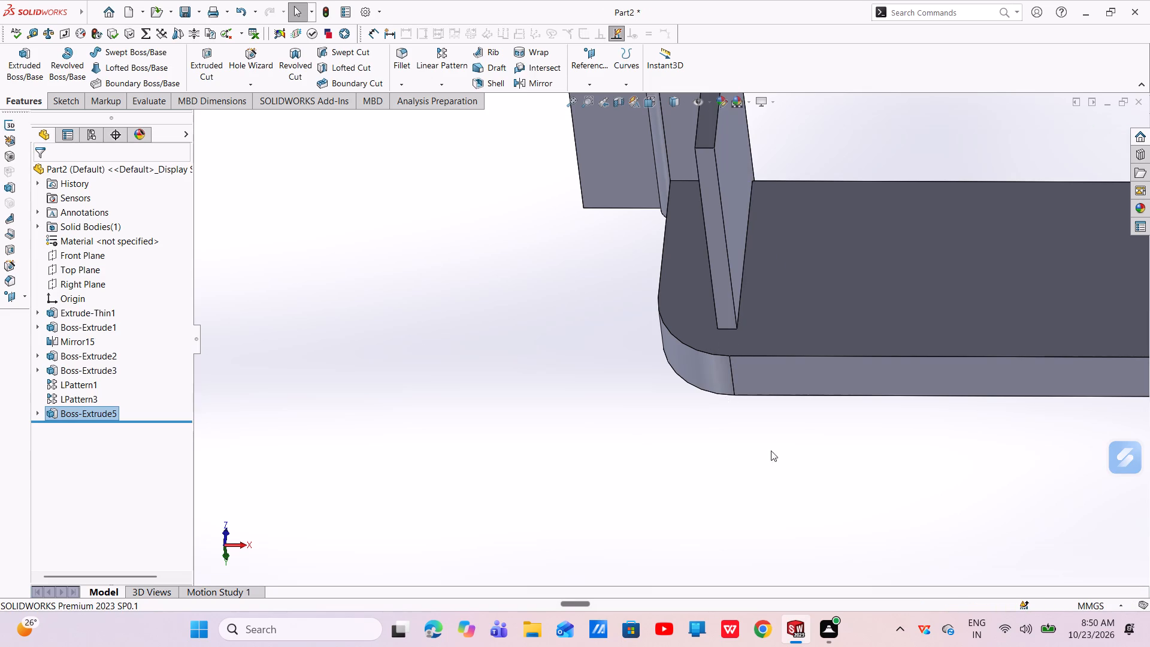
# Examine the new rib against the end plate and channel, and look over the whole frame from several sides.
pyautogui.scroll(1, 777, 442)
pyautogui.moveTo(777, 442); pyautogui.dragTo(819, 338, button='middle')
pyautogui.scroll(3, 752, 338)
pyautogui.moveTo(765, 340); pyautogui.dragTo(766, 340, button='middle')
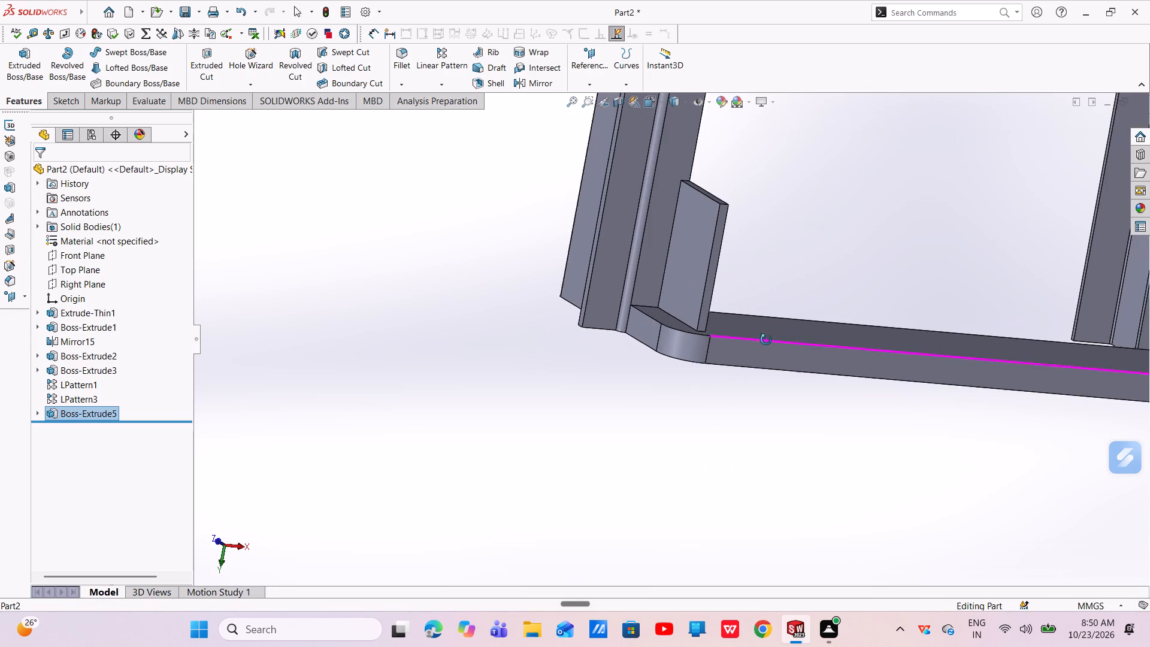
pyautogui.moveTo(766, 340); pyautogui.dragTo(727, 306, button='middle')
pyautogui.scroll(5, 758, 333)
pyautogui.moveTo(782, 361); pyautogui.dragTo(751, 329, button='middle')
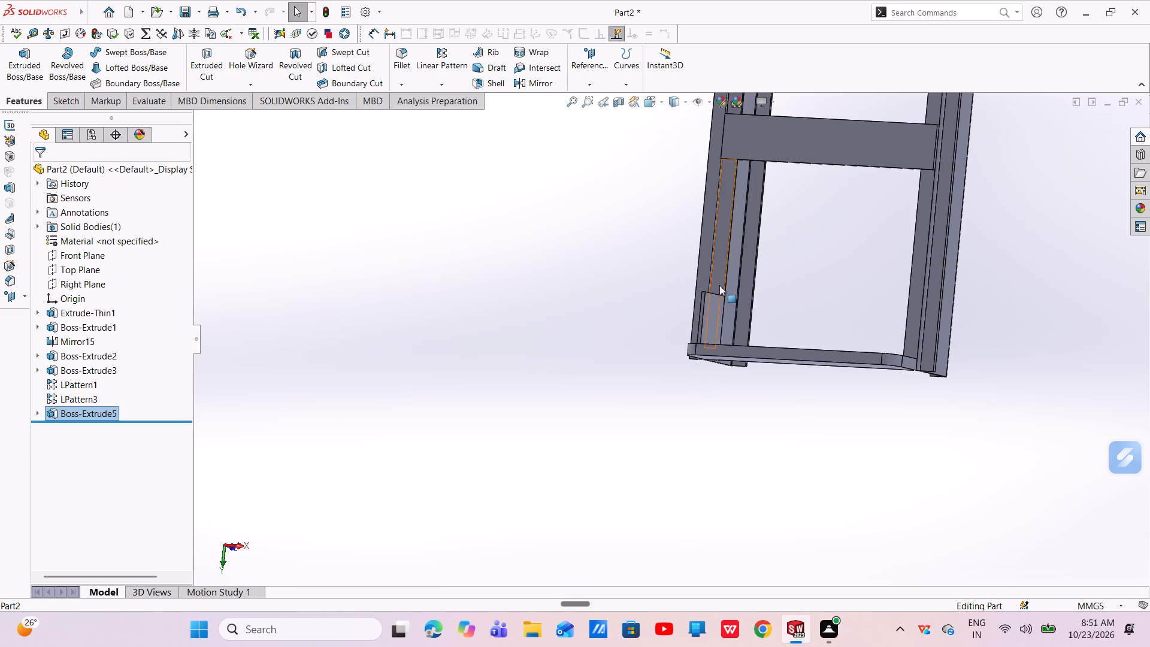
pyautogui.scroll(-3, 719, 285)
pyautogui.moveTo(770, 376); pyautogui.dragTo(655, 357, button='middle')
pyautogui.scroll(6, 682, 404)
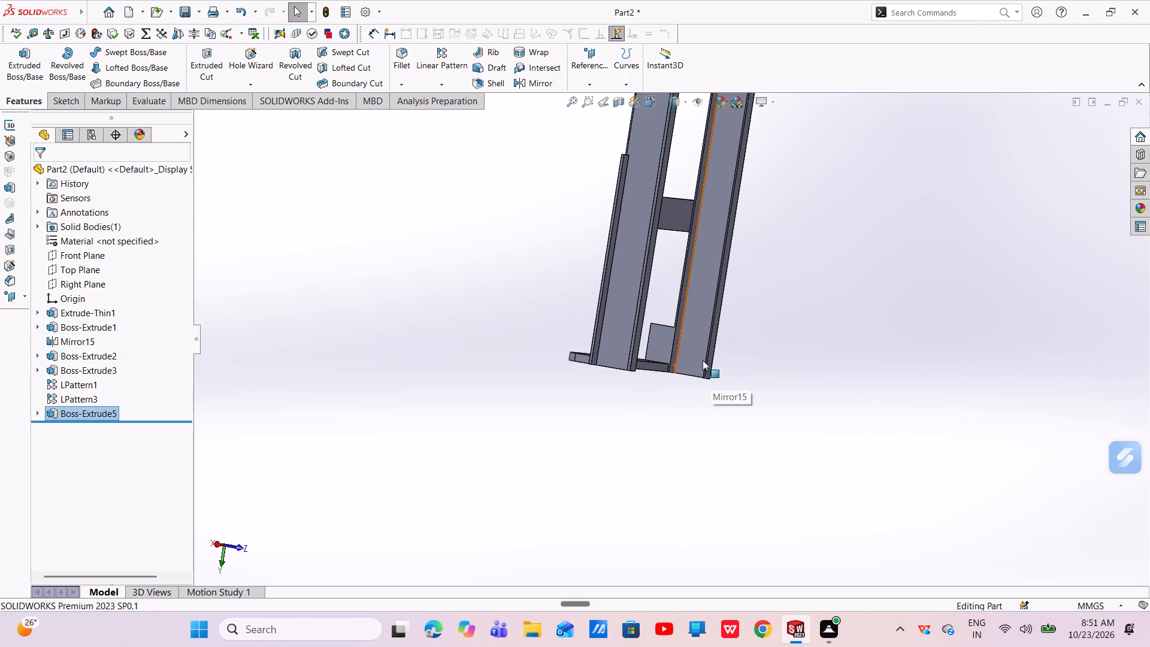
pyautogui.scroll(1, 703, 360)
pyautogui.moveTo(703, 360); pyautogui.dragTo(716, 556, button='middle')
pyautogui.scroll(3, 762, 369)
pyautogui.moveTo(764, 318); pyautogui.dragTo(820, 386, button='middle')
pyautogui.scroll(-1, 764, 318)
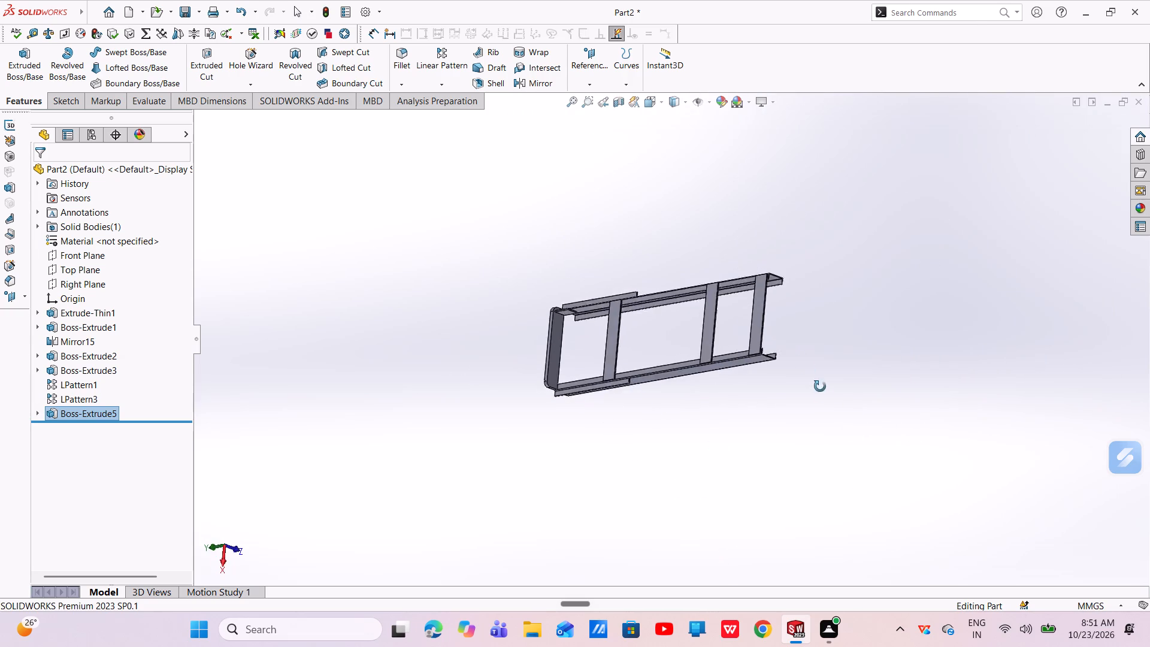
pyautogui.moveTo(820, 386); pyautogui.dragTo(822, 392, button='middle')
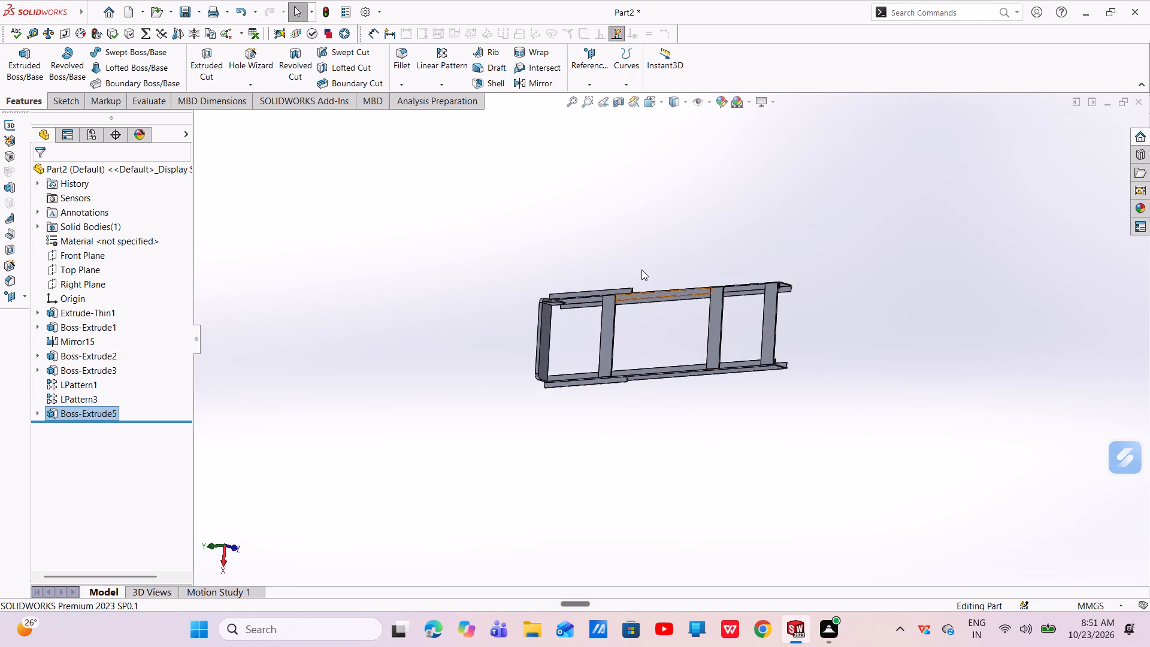
pyautogui.scroll(-5, 641, 270)
pyautogui.moveTo(688, 401); pyautogui.dragTo(644, 404, button='middle')
pyautogui.scroll(-10, 608, 362)
# Start a sketch on the end face of the new rib.
pyautogui.click(575, 368)
pyautogui.click(628, 335)
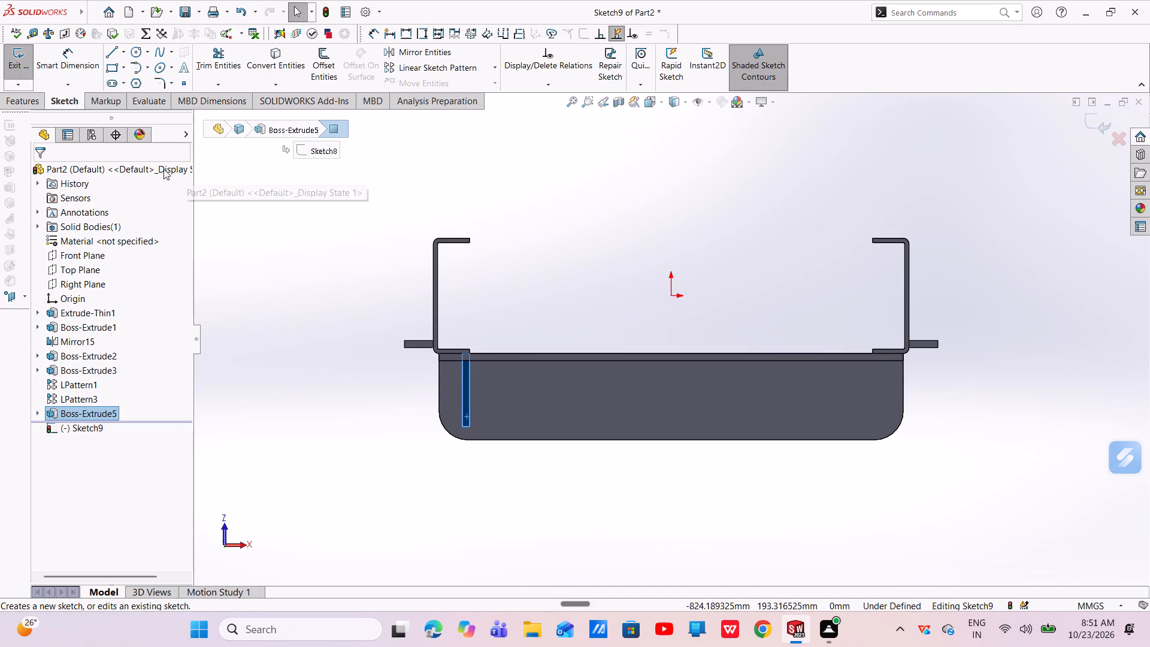
# Inspect the frame around the rib's end face from several directions, ending close to the rib beneath the channel flange.
pyautogui.moveTo(588, 419); pyautogui.dragTo(658, 255, button='middle')
pyautogui.scroll(1, 586, 383)
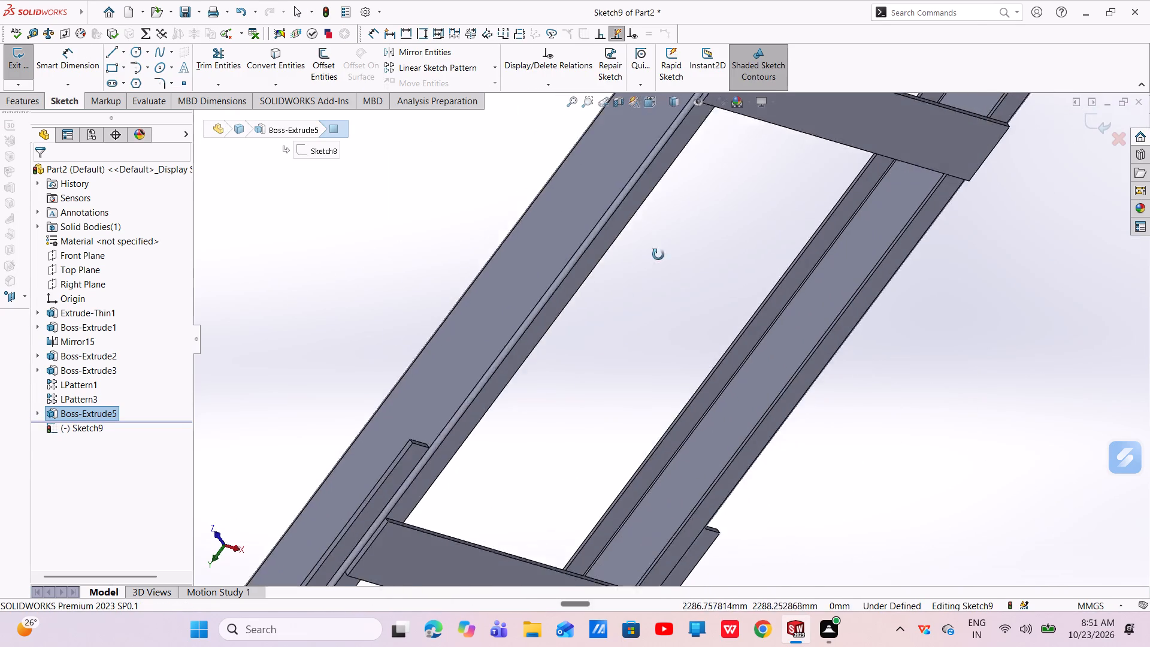
pyautogui.moveTo(658, 255); pyautogui.dragTo(683, 246, button='middle')
pyautogui.scroll(9, 665, 395)
pyautogui.moveTo(684, 396); pyautogui.dragTo(642, 545, button='middle')
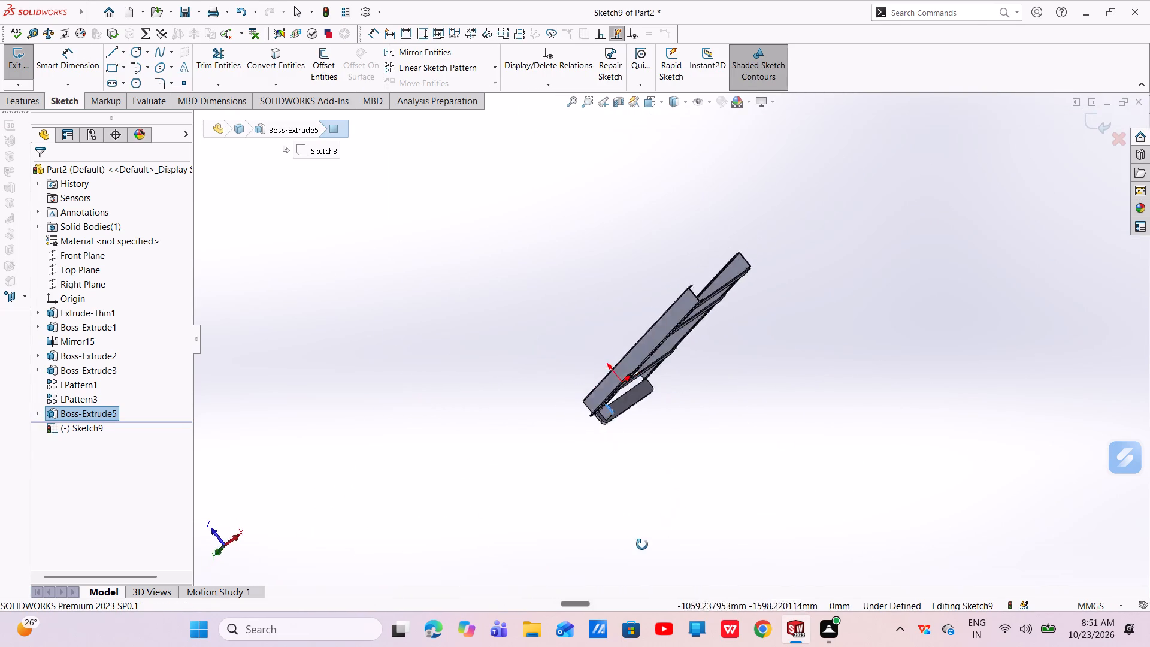
pyautogui.moveTo(642, 545); pyautogui.dragTo(634, 277, button='middle')
pyautogui.moveTo(758, 598); pyautogui.dragTo(730, 554, button='middle')
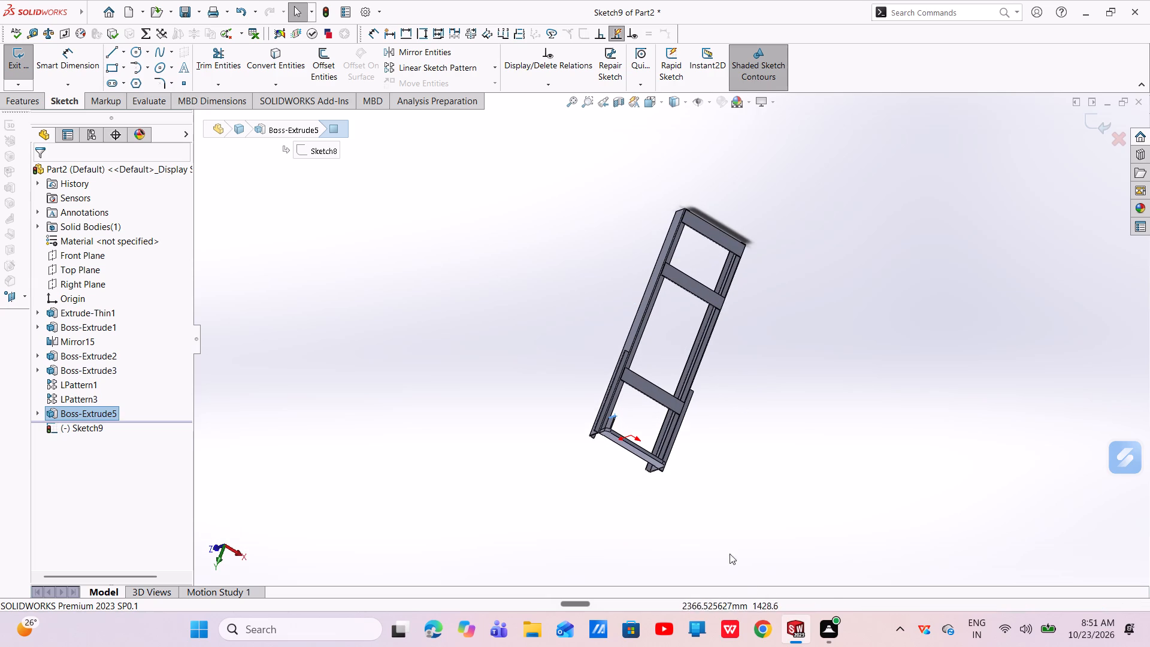
pyautogui.moveTo(730, 554); pyautogui.dragTo(692, 500, button='middle')
pyautogui.moveTo(724, 463); pyautogui.dragTo(640, 431, button='middle')
pyautogui.scroll(1, 652, 485)
pyautogui.moveTo(652, 485); pyautogui.dragTo(612, 445, button='middle')
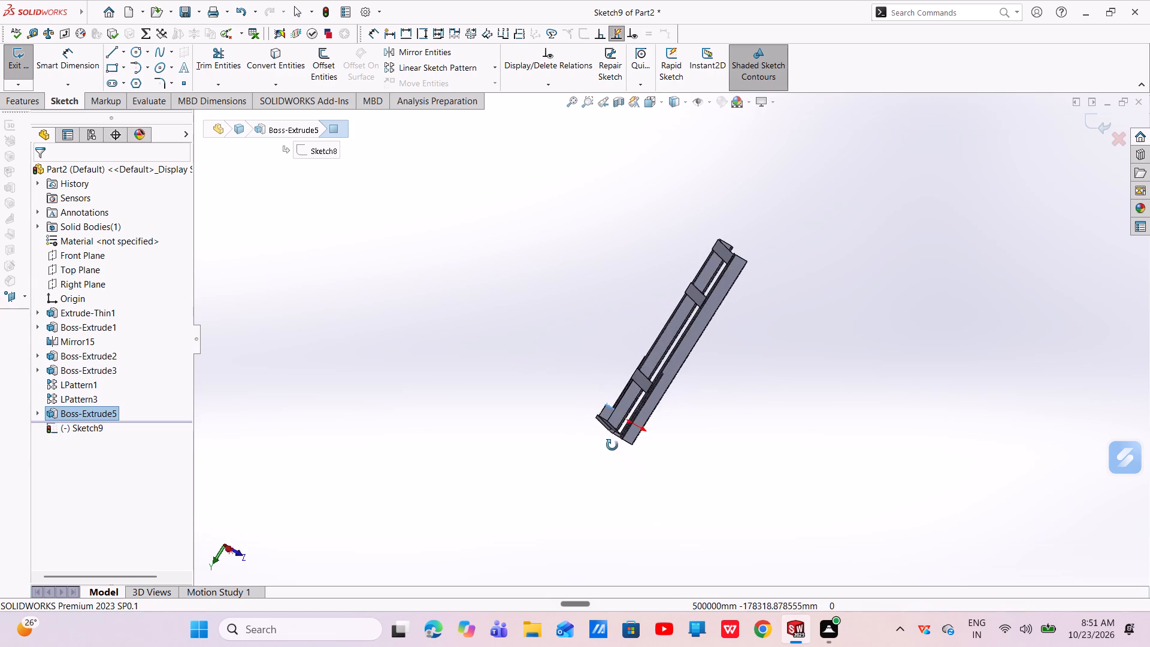
pyautogui.moveTo(612, 445); pyautogui.dragTo(608, 442, button='middle')
pyautogui.moveTo(884, 262); pyautogui.dragTo(920, 329, button='middle')
pyautogui.scroll(-1, 923, 333)
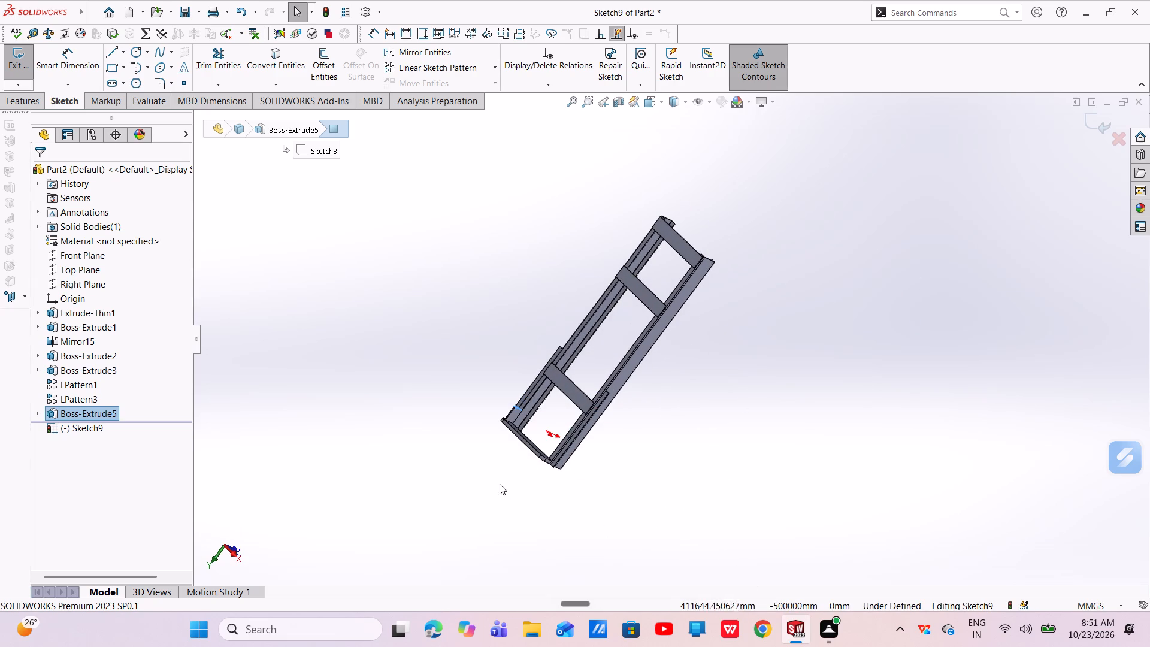
pyautogui.moveTo(500, 484); pyautogui.dragTo(574, 339, button='middle')
pyautogui.middleClick(658, 341)
pyautogui.moveTo(605, 465); pyautogui.dragTo(864, 527, button='middle')
pyautogui.scroll(-7, 659, 283)
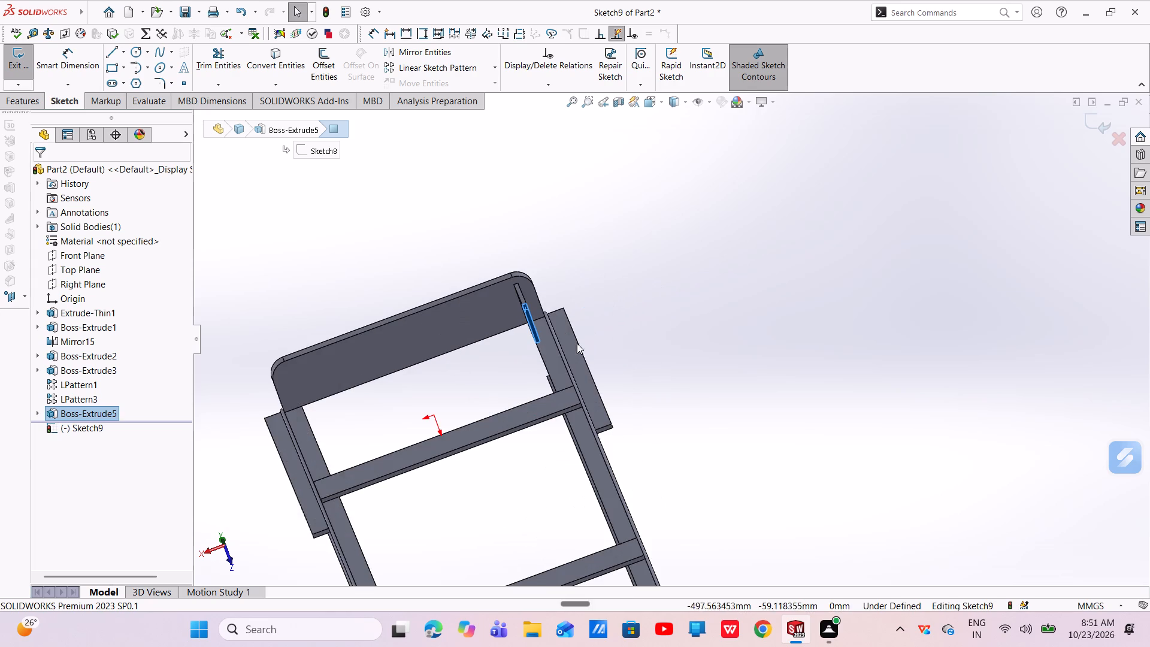
pyautogui.moveTo(538, 349); pyautogui.dragTo(528, 344, button='middle')
pyautogui.scroll(-6, 530, 344)
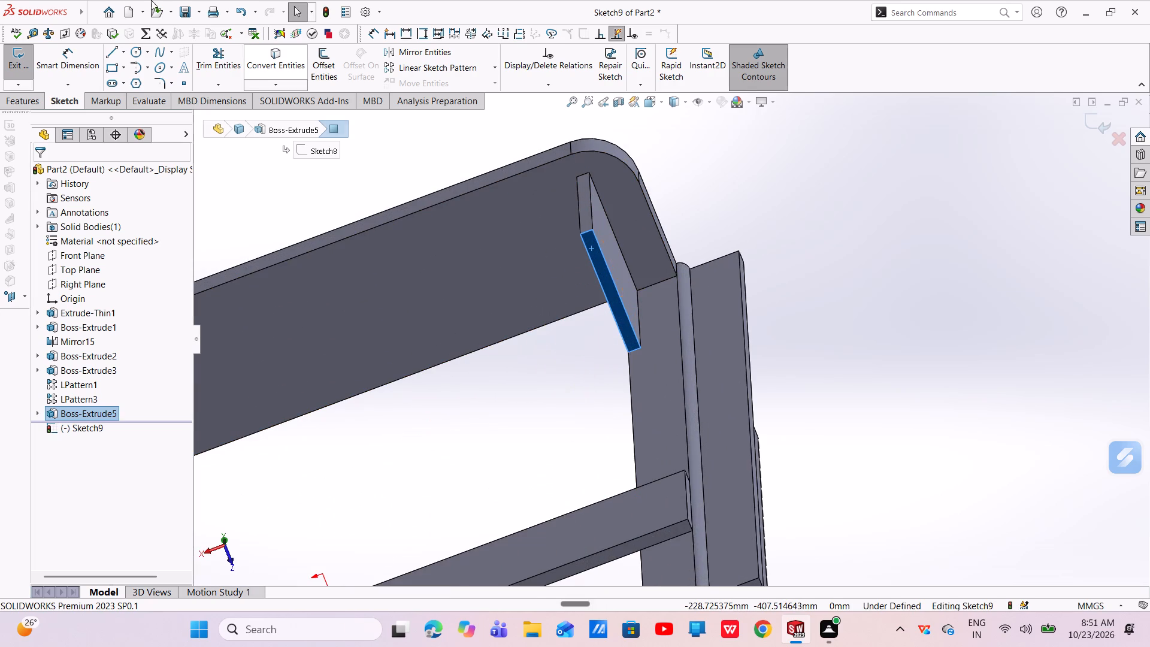
# Sketch a corner rectangle about 54 by 124 mm from the rib face's inner corner, across the channel flange.
pyautogui.click(26, 97)
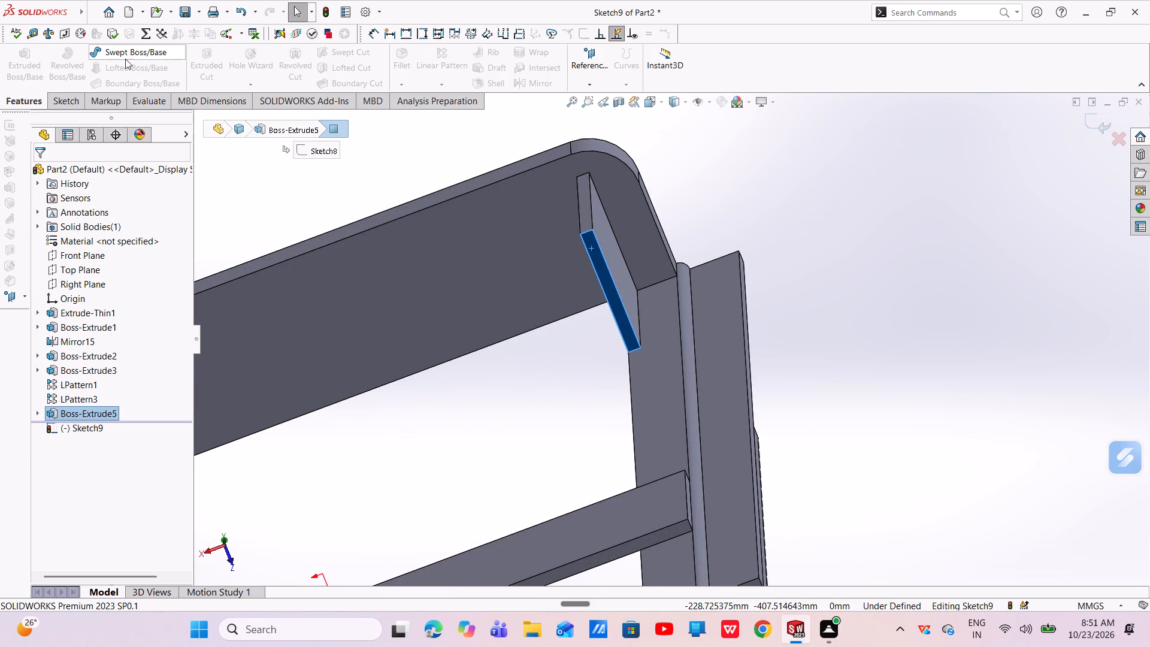
pyautogui.click(77, 98)
pyautogui.click(110, 69)
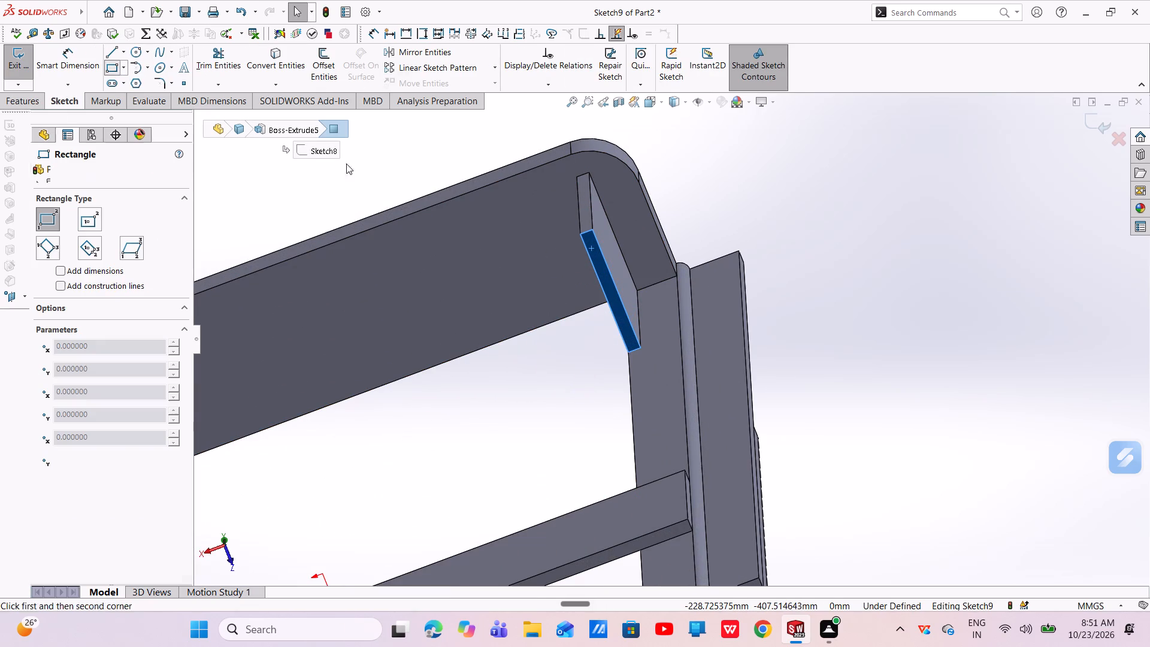
pyautogui.click(630, 352)
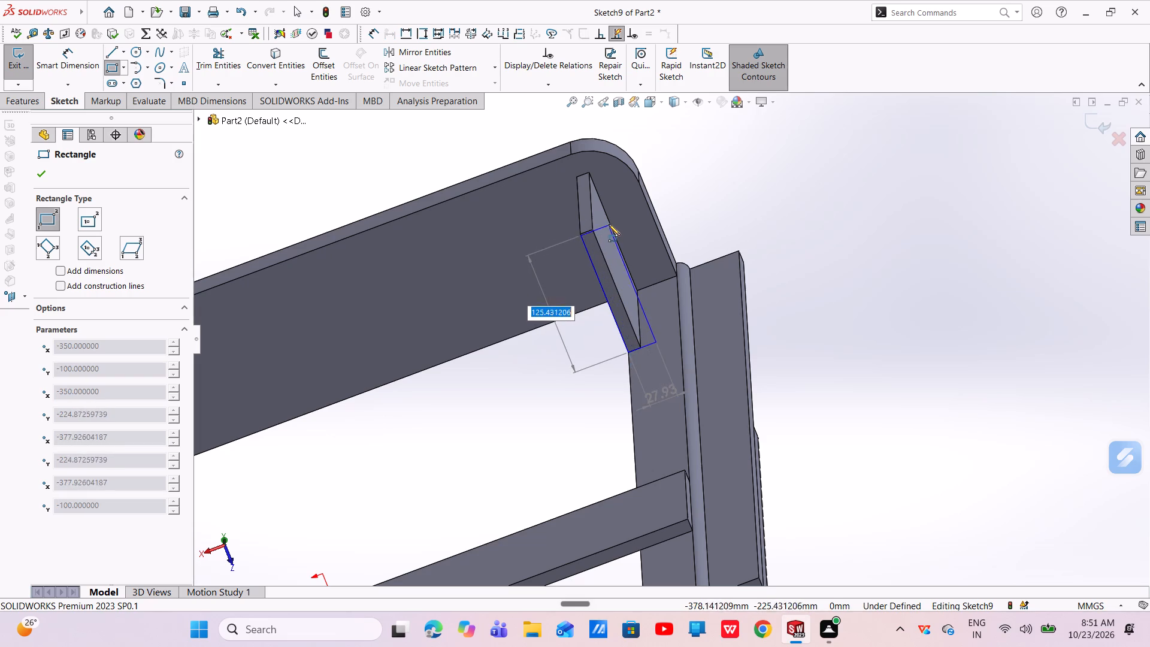
pyautogui.click(634, 217)
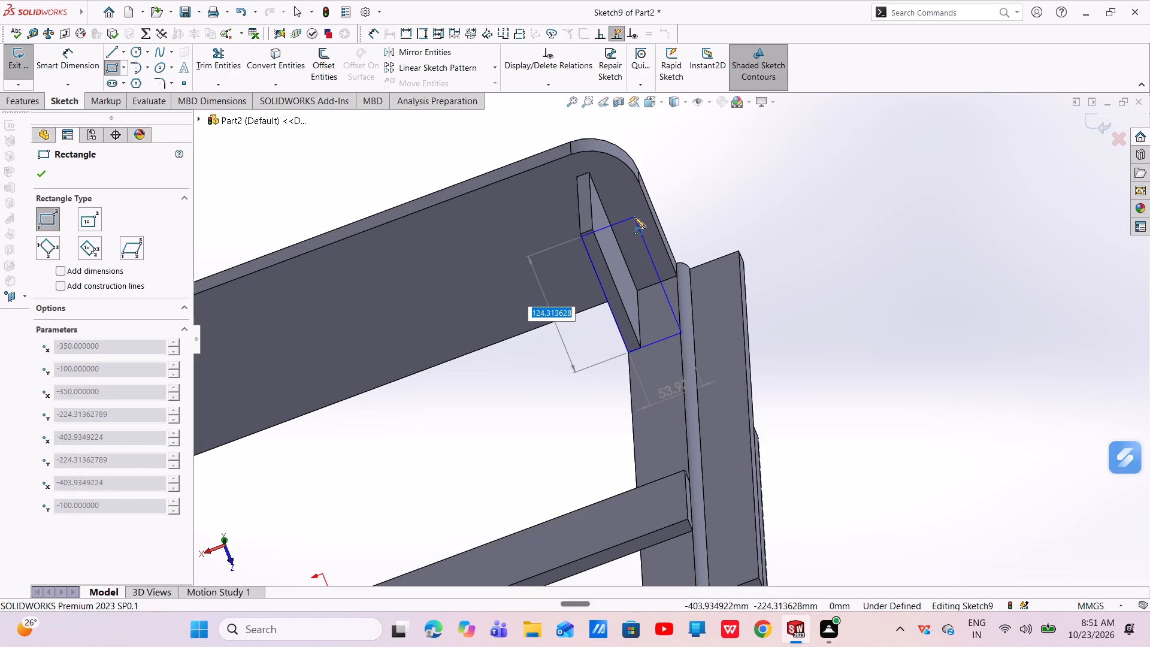
pyautogui.rightClick(634, 217)
pyautogui.click(659, 225)
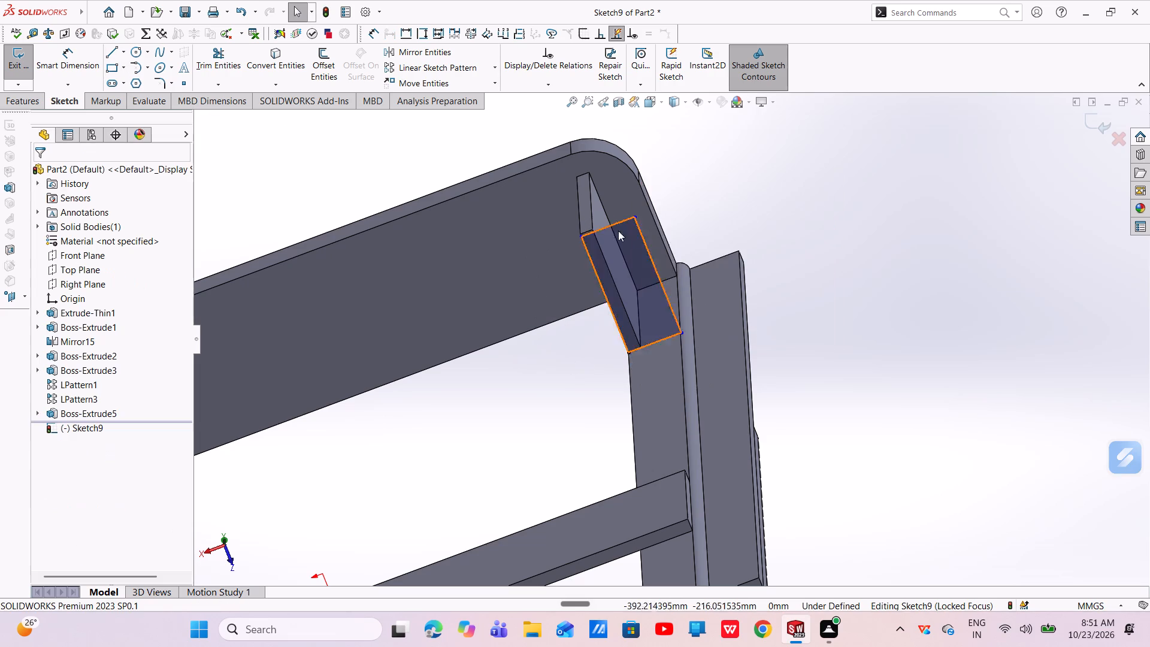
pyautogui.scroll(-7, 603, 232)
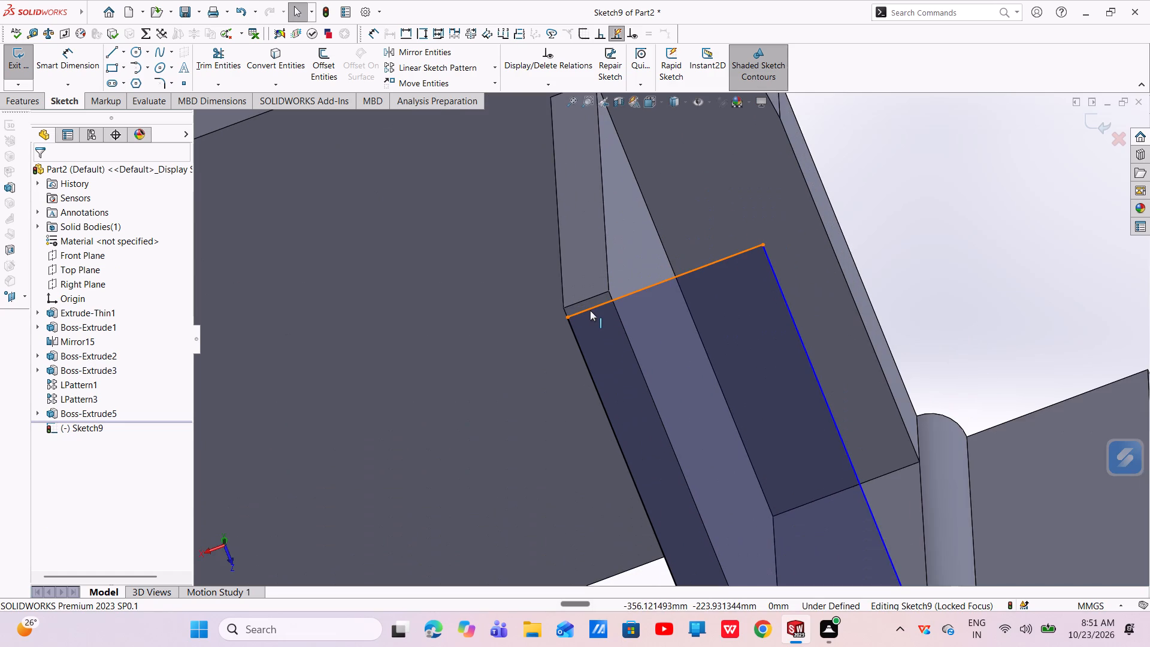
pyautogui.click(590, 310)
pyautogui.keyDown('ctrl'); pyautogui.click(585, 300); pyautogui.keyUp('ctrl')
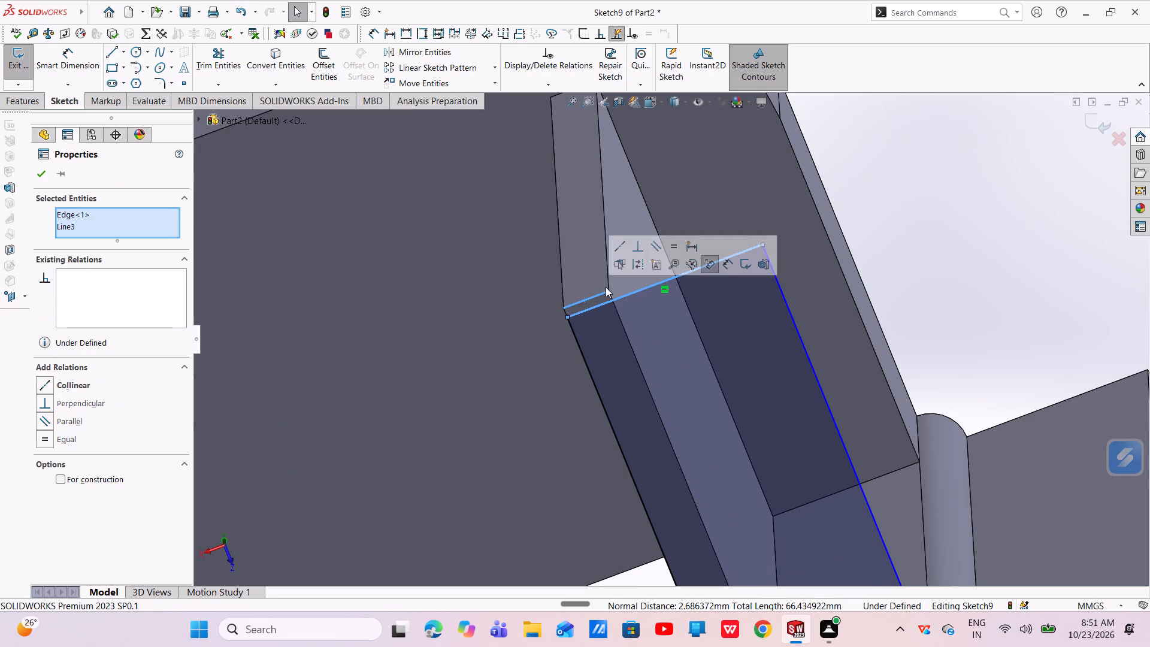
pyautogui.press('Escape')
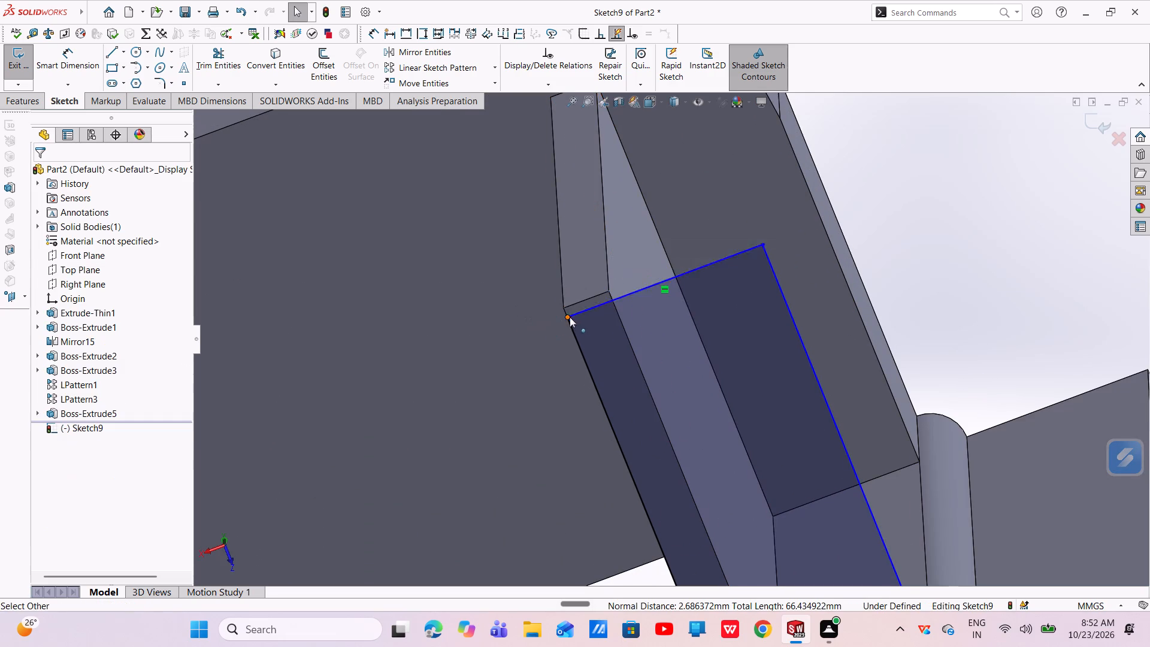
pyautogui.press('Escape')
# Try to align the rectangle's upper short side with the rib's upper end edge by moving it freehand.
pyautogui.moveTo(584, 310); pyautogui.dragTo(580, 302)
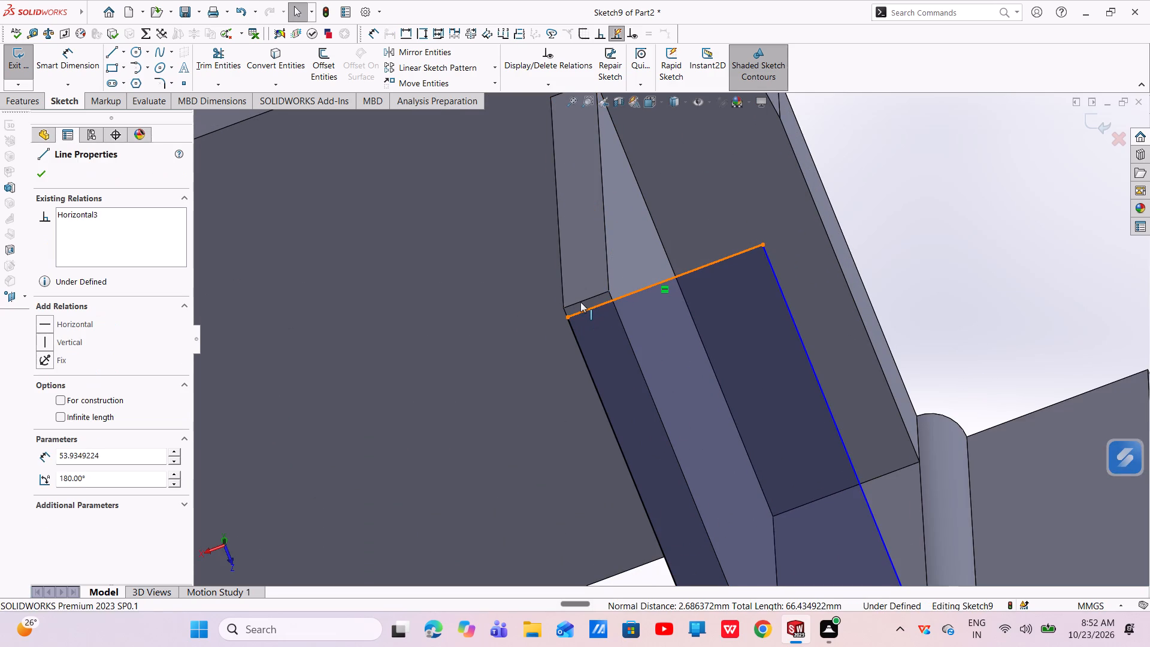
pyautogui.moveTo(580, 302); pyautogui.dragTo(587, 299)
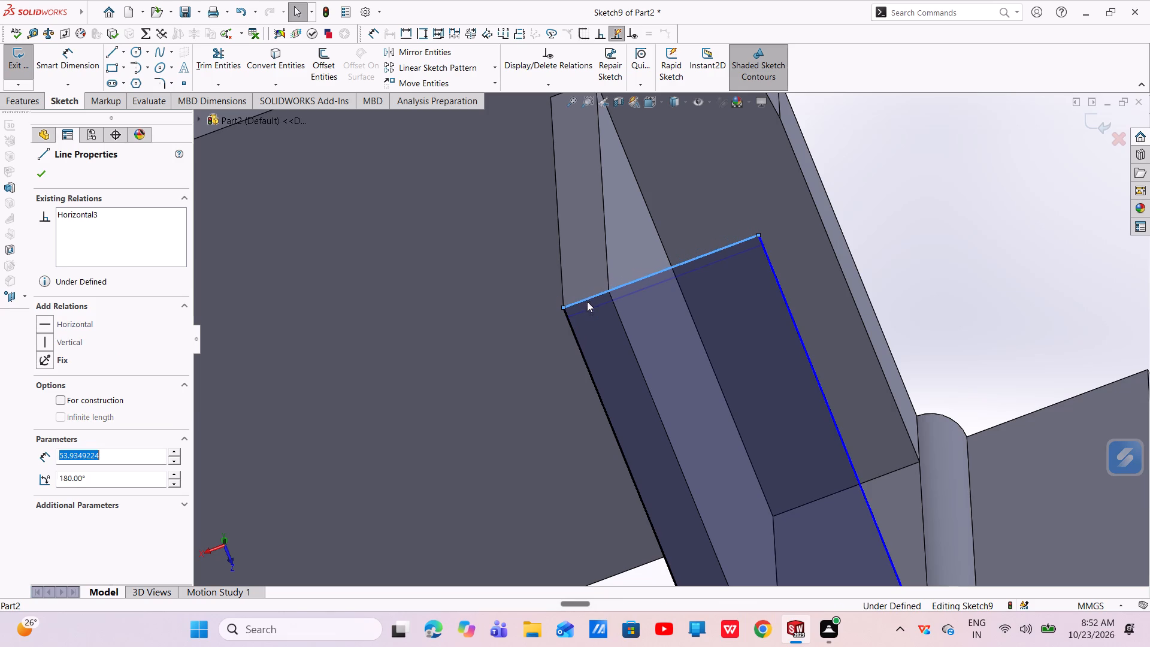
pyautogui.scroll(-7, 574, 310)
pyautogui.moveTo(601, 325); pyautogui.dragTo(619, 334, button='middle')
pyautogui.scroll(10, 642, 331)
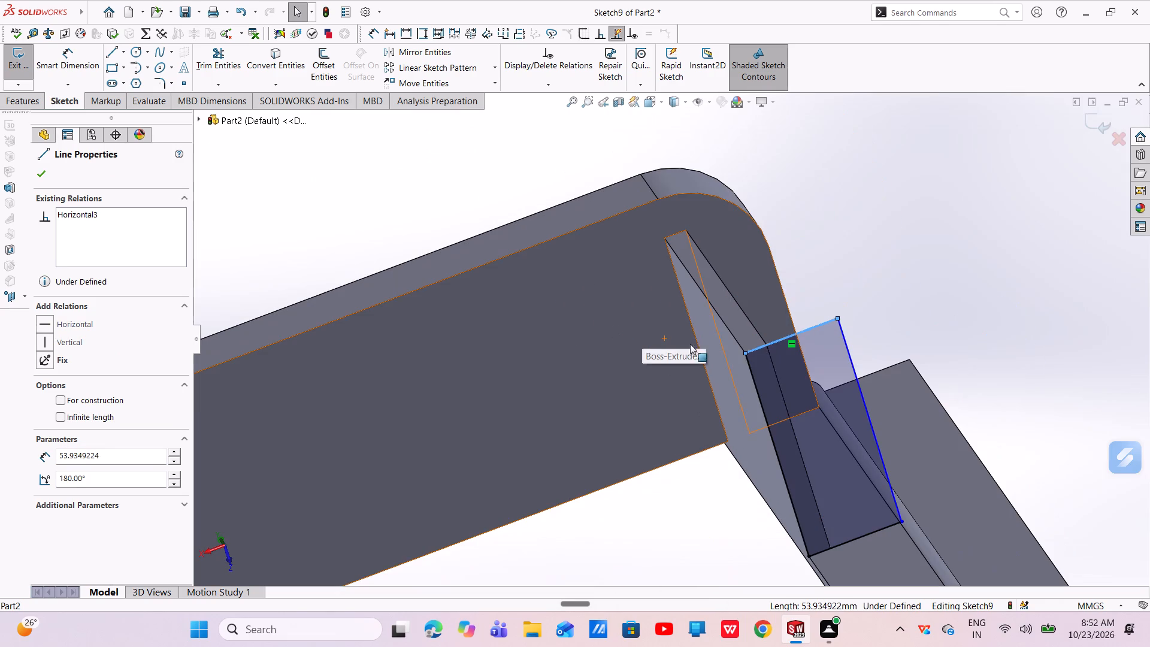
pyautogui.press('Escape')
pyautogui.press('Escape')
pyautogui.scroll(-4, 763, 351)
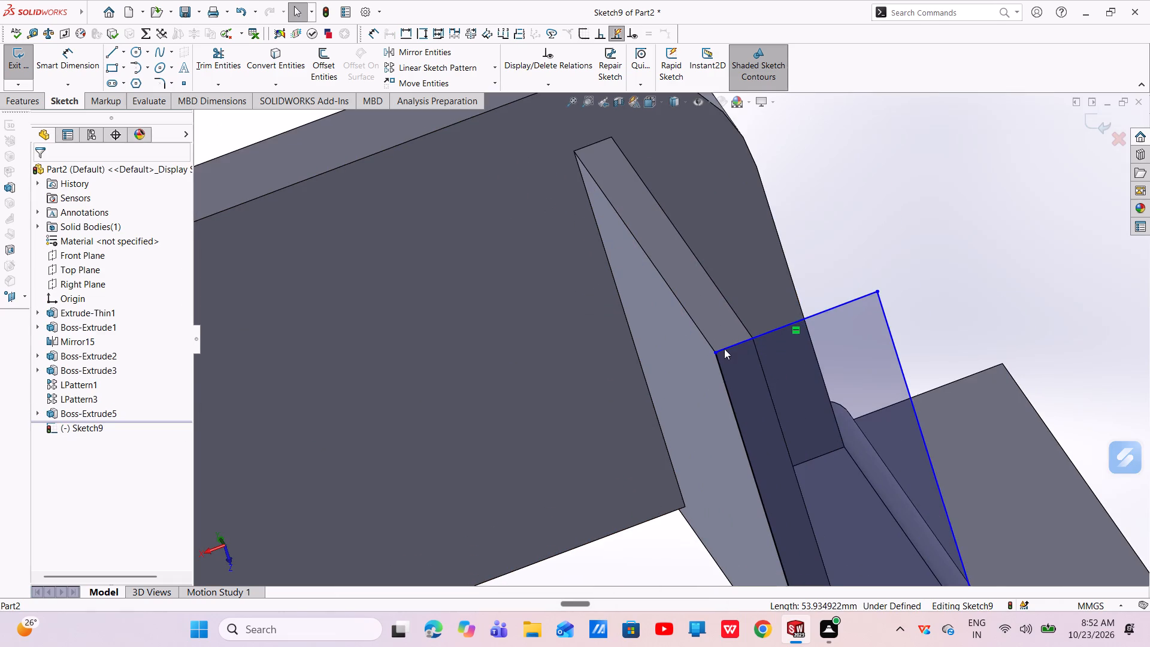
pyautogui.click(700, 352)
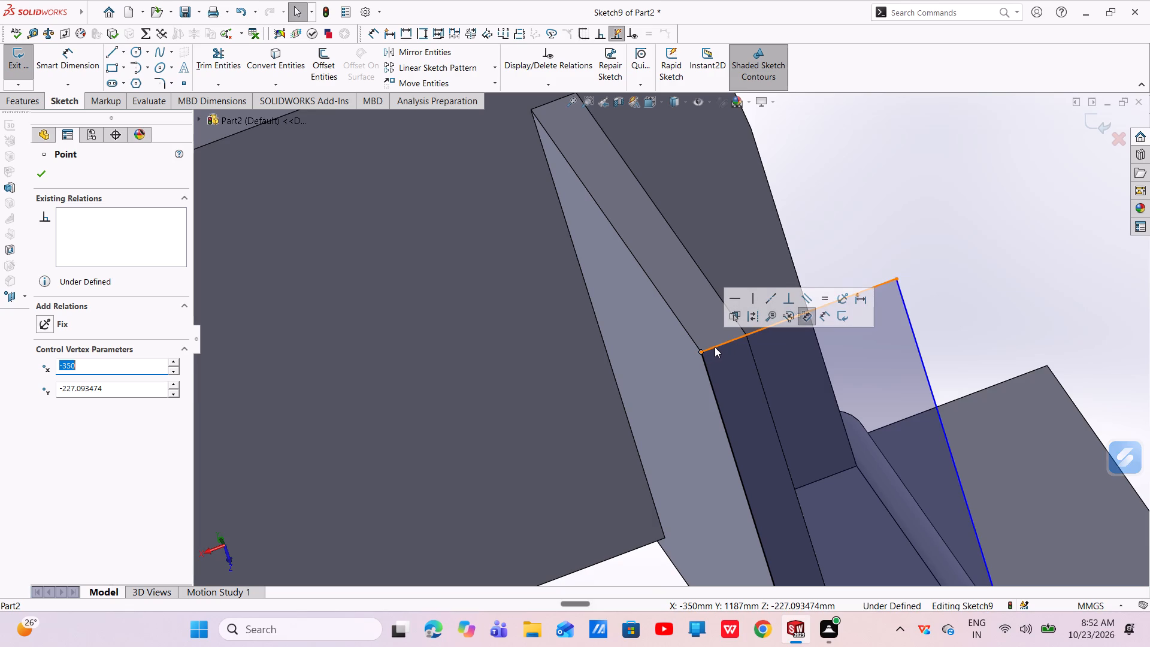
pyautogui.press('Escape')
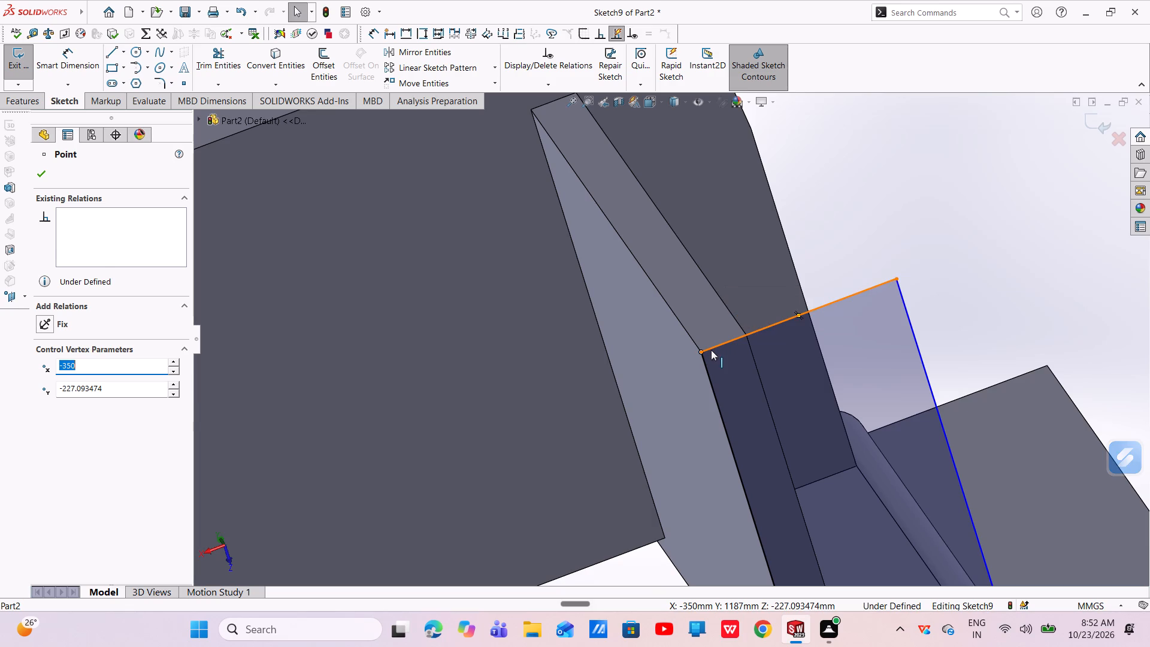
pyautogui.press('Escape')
# Shift the rectangle's upper short side off the rib edge and make its inner corner coincident with the rib's corner vertex.
pyautogui.moveTo(730, 340); pyautogui.dragTo(740, 355)
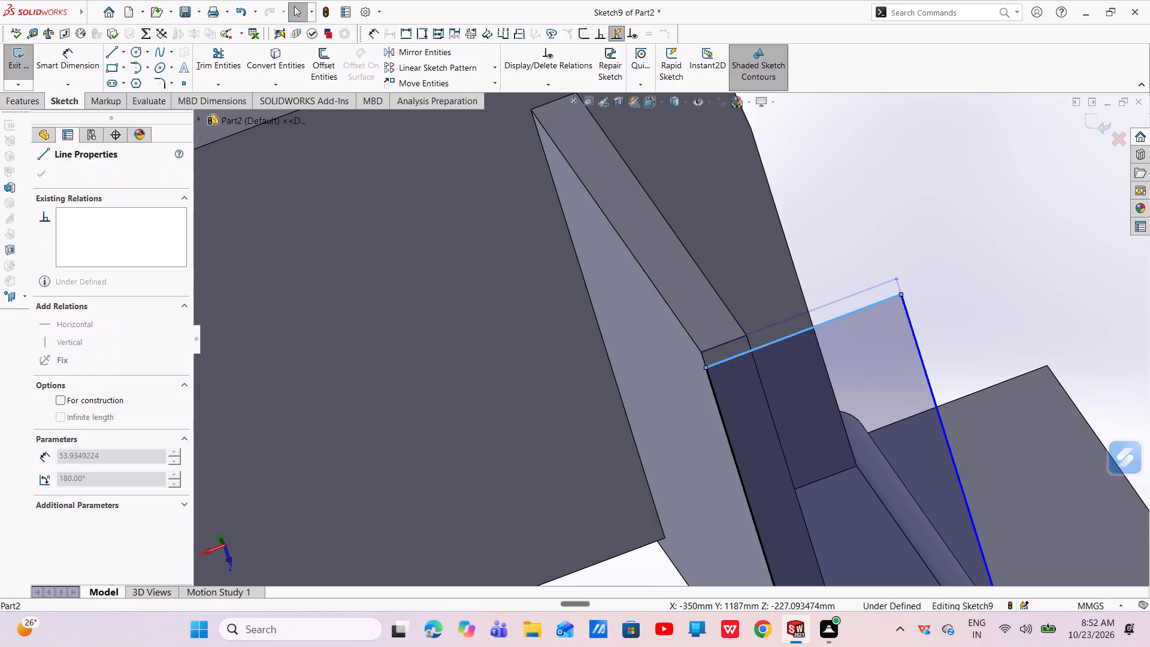
pyautogui.press('Escape')
pyautogui.click(707, 369)
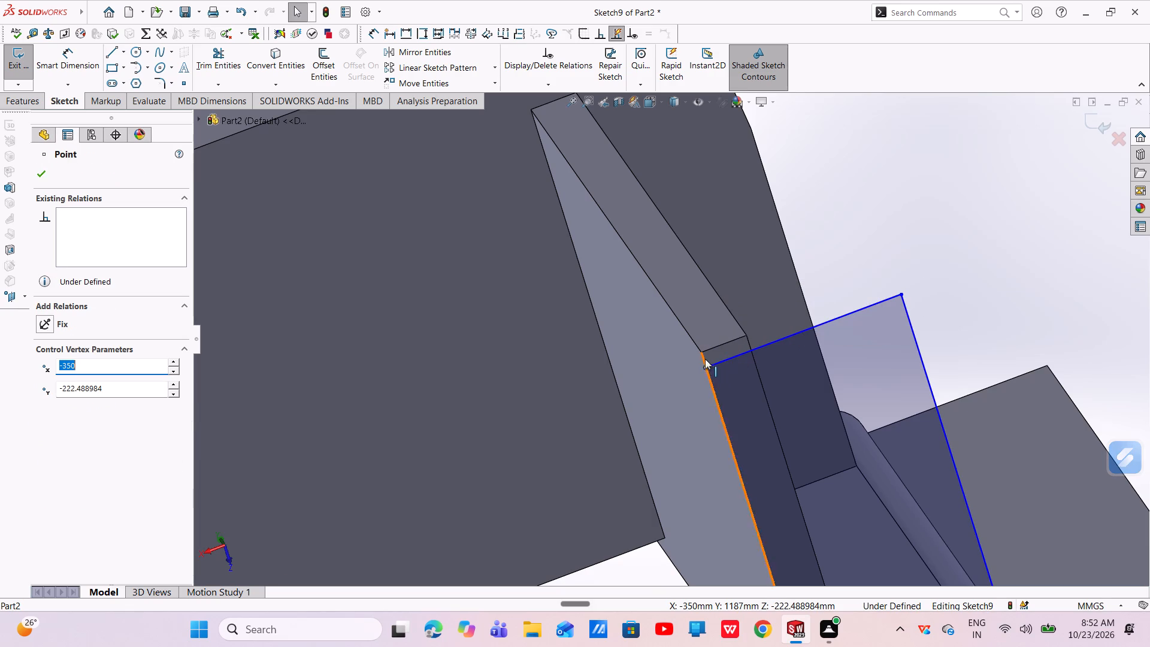
pyautogui.keyDown('shift'); pyautogui.click(700, 352); pyautogui.keyUp('shift')
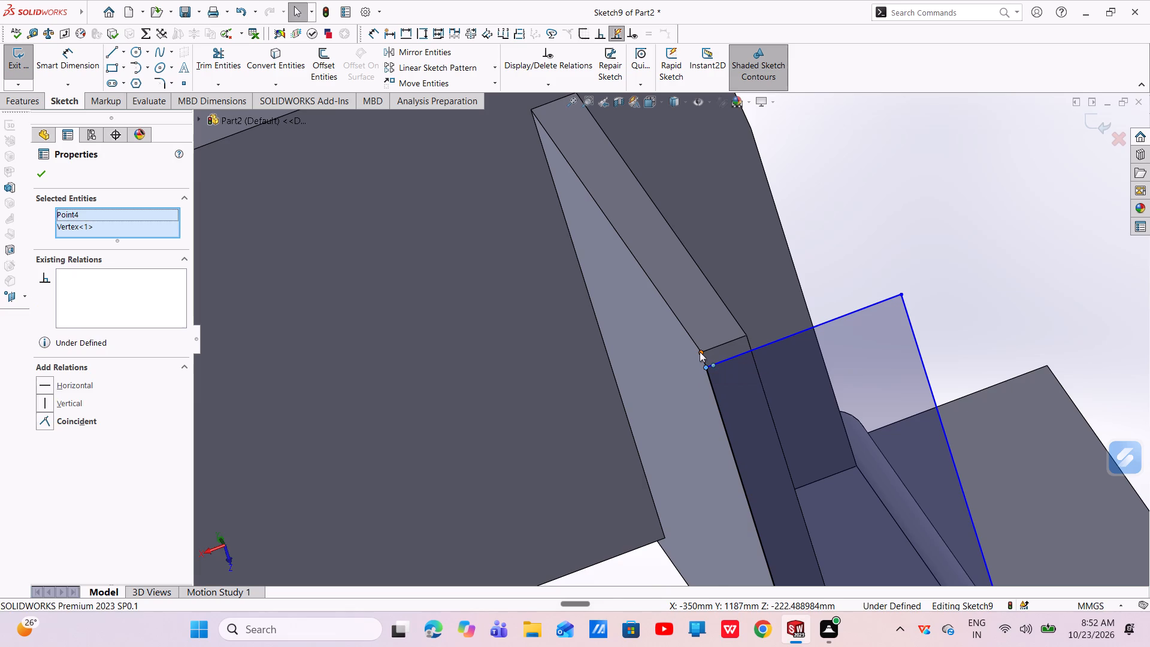
pyautogui.click(768, 300)
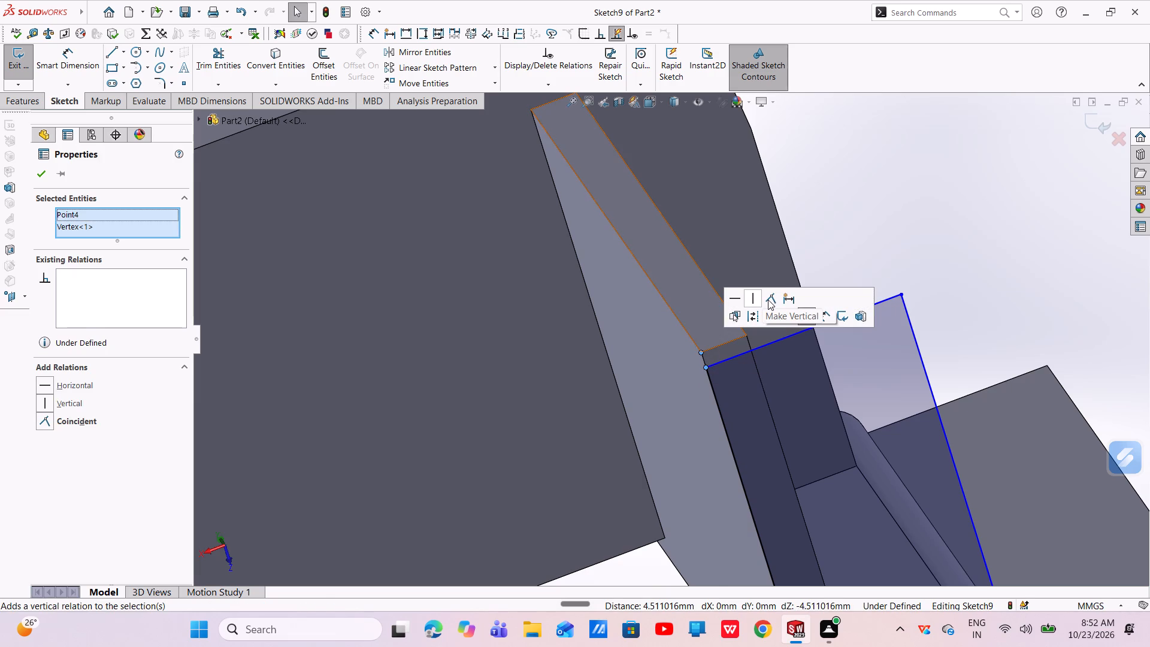
pyautogui.press('Escape')
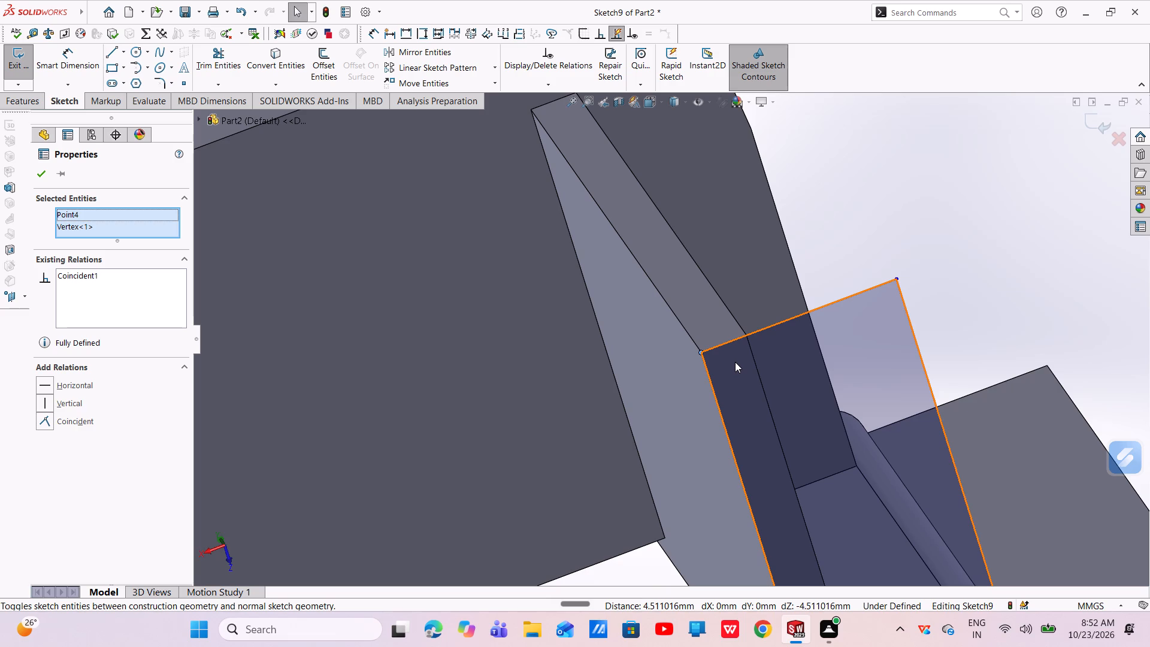
# Add a Pierce relation between the rectangle's lower outer corner and the channel flange edge beside the rounded bend.
pyautogui.scroll(2, 752, 388)
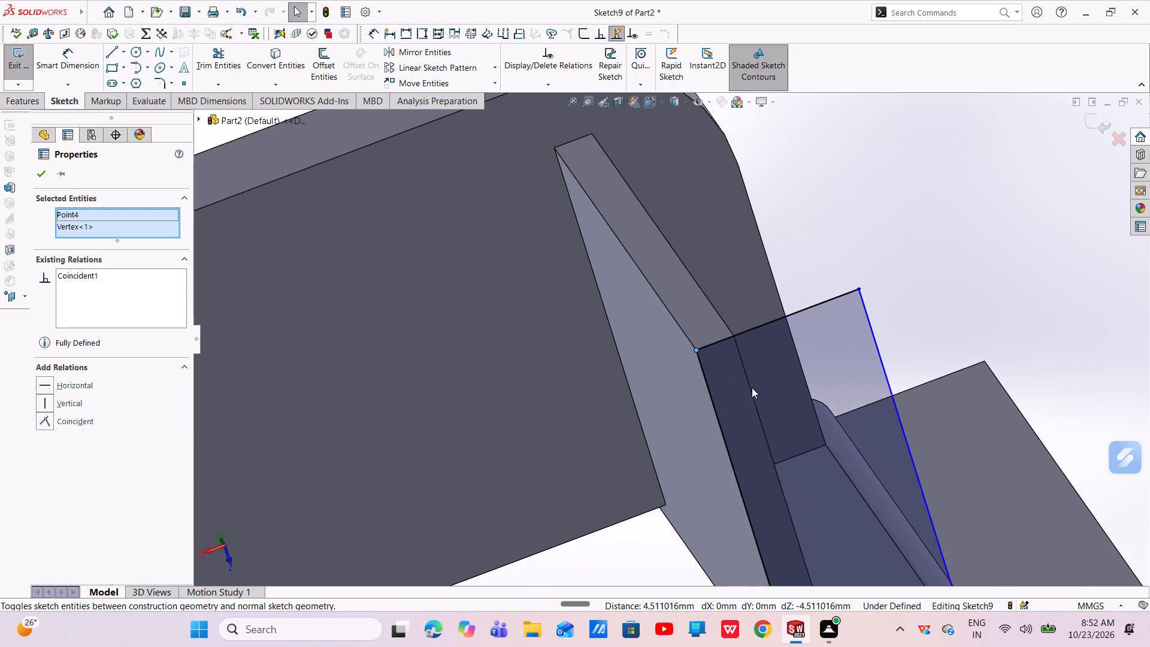
pyautogui.scroll(2, 752, 388)
pyautogui.scroll(-4, 851, 506)
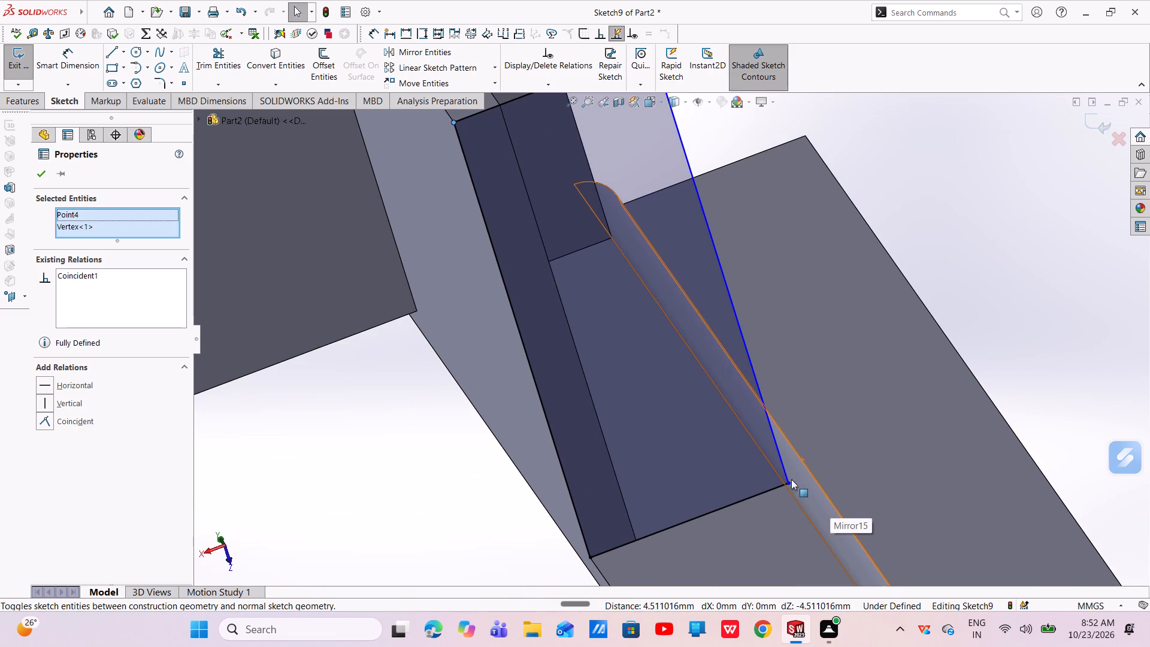
pyautogui.click(789, 483)
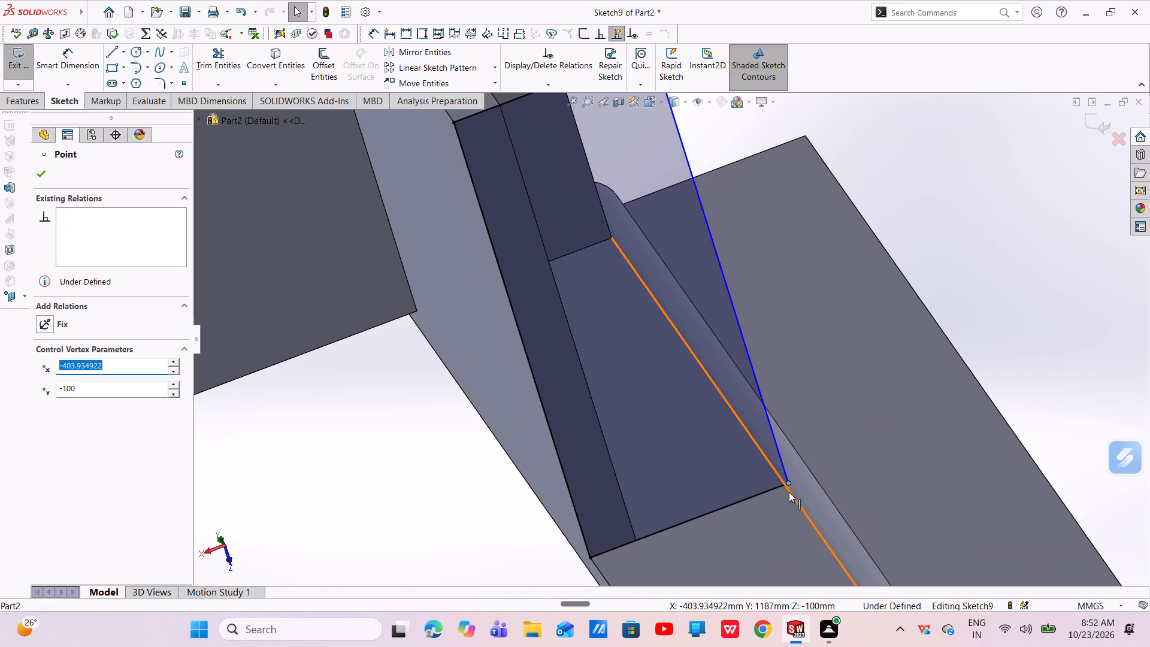
pyautogui.keyDown('ctrl'); pyautogui.click(789, 492); pyautogui.keyUp('ctrl')
pyautogui.click(827, 442)
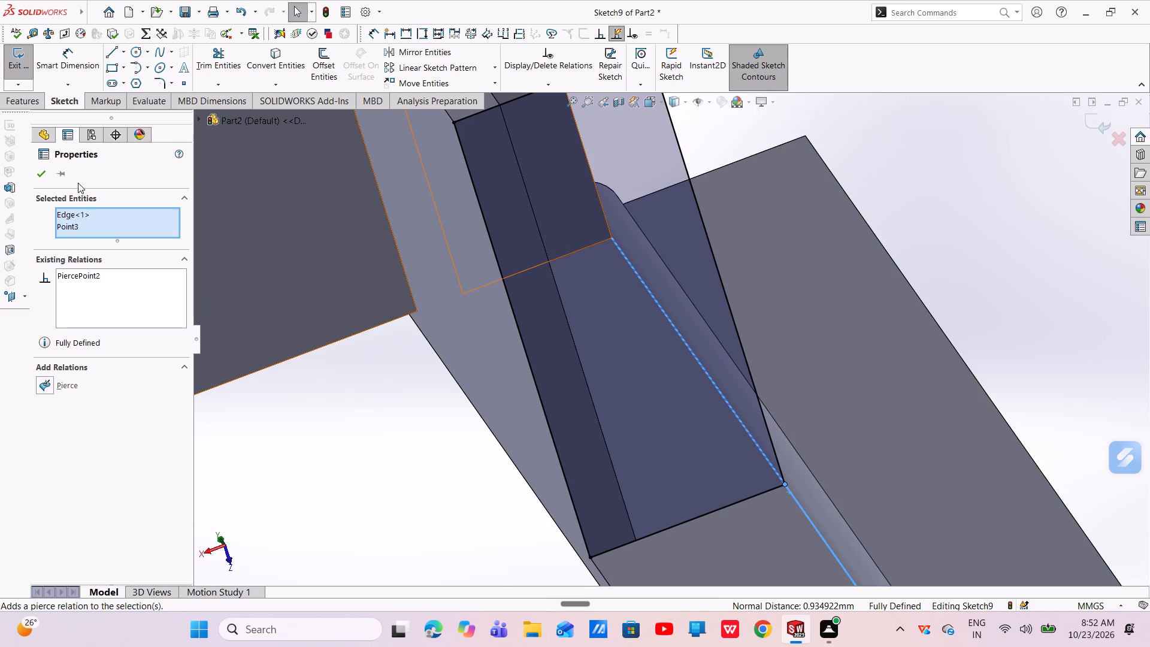
pyautogui.click(45, 170)
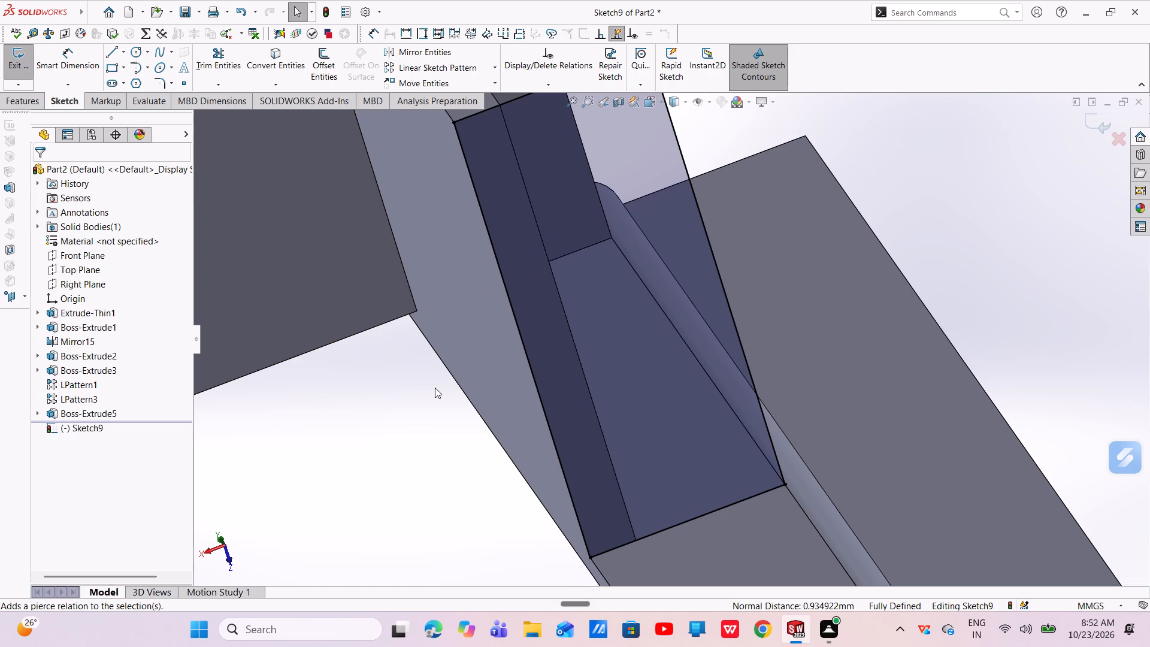
# Sketch a circle about 25 mm in diameter inside the rectangle, near the end plate's lower corner.
pyautogui.scroll(4, 651, 391)
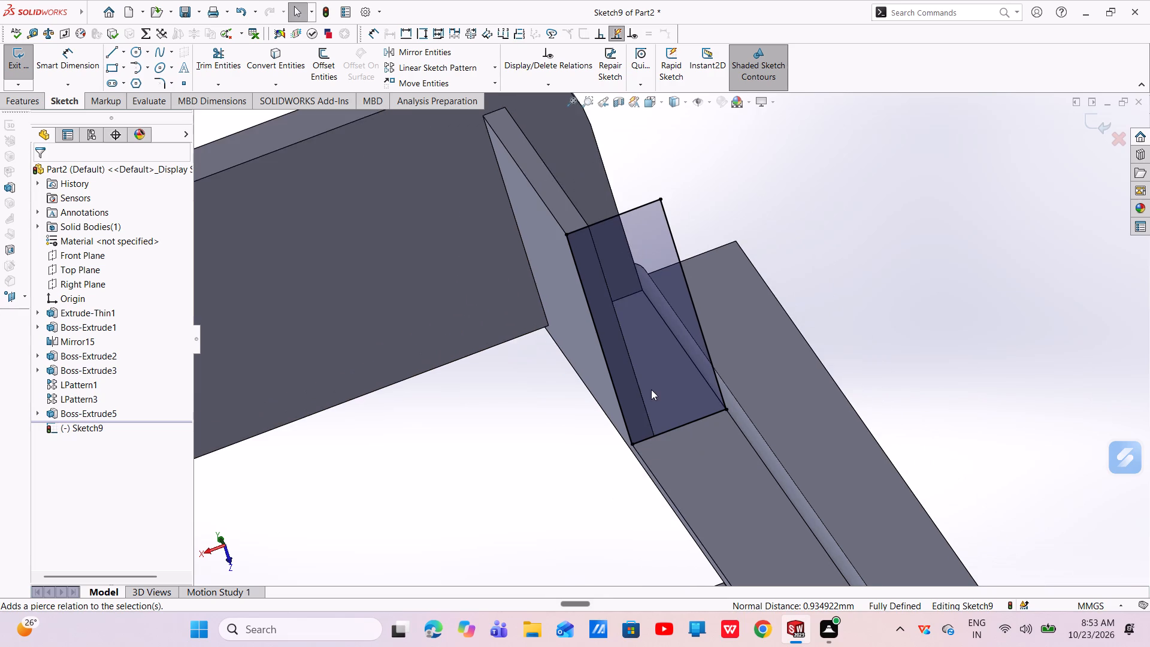
pyautogui.click(129, 54)
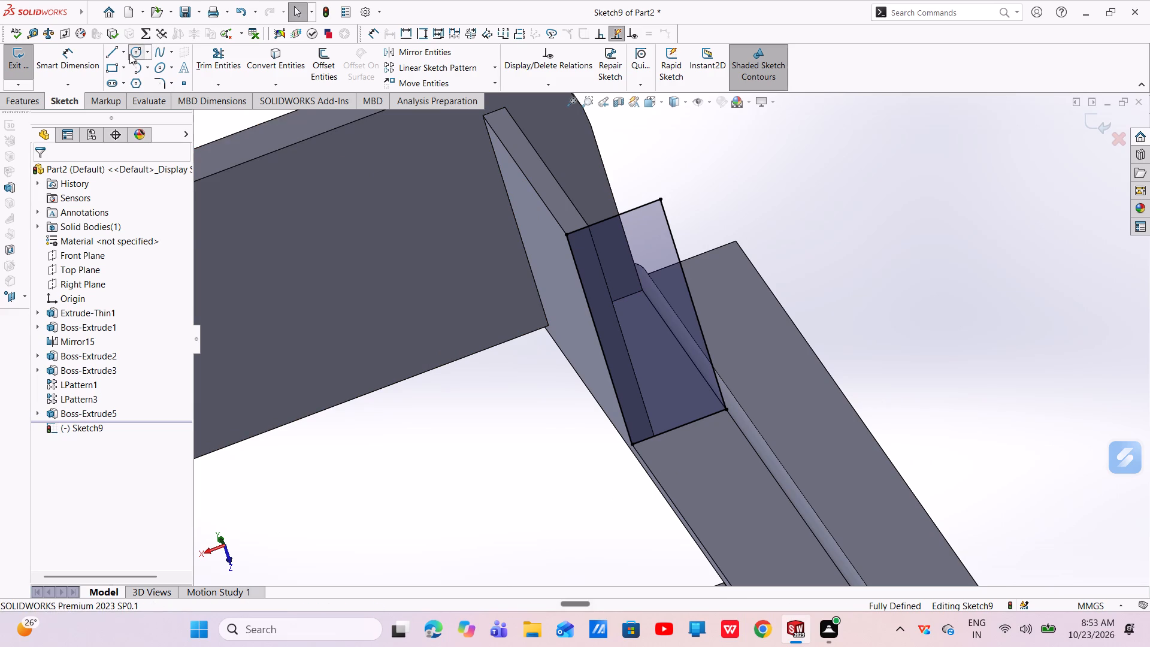
pyautogui.click(651, 306)
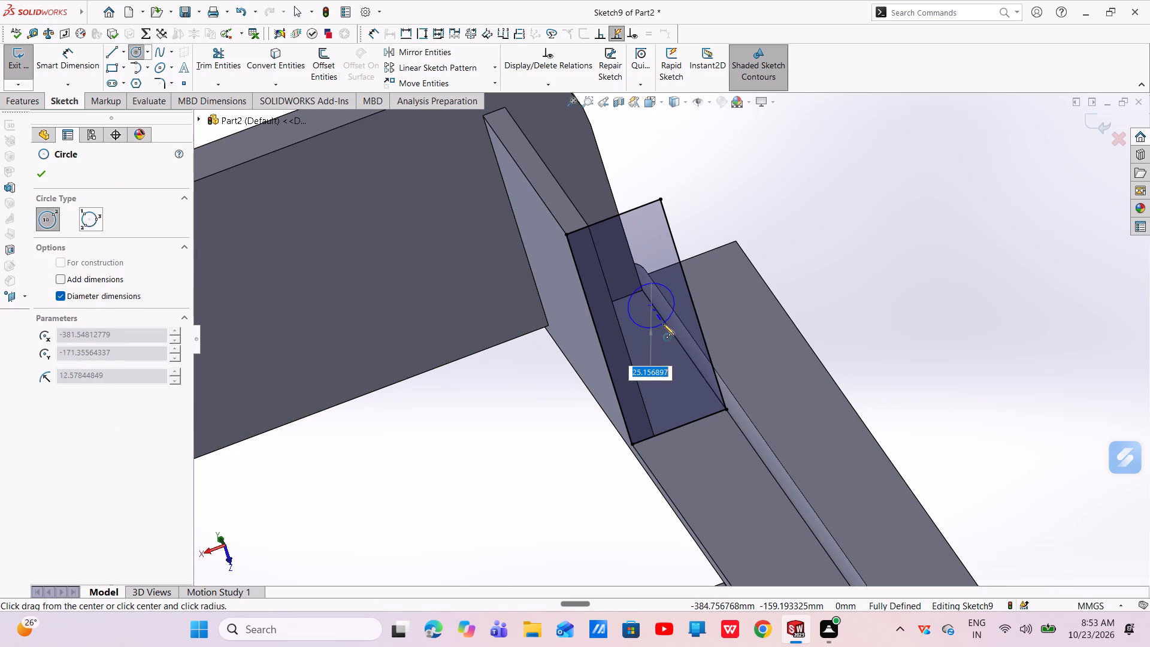
pyautogui.click(663, 323)
pyautogui.rightClick(662, 325)
pyautogui.click(670, 332)
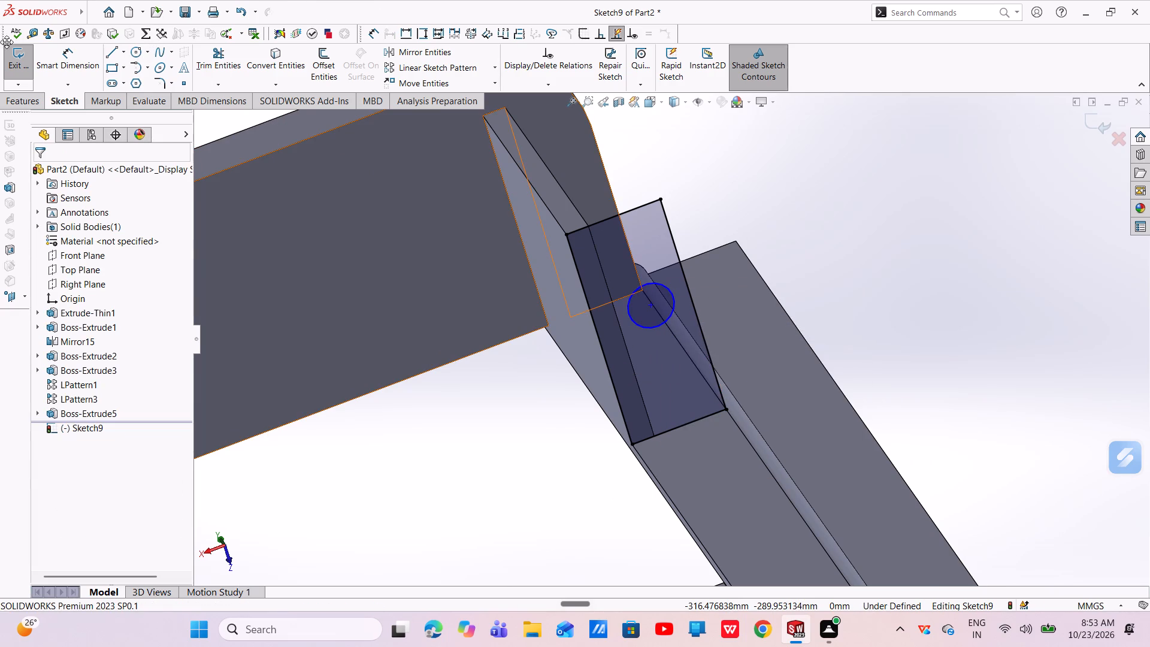
# Dimension the circle's diameter at 17.5 mm.
pyautogui.click(66, 66)
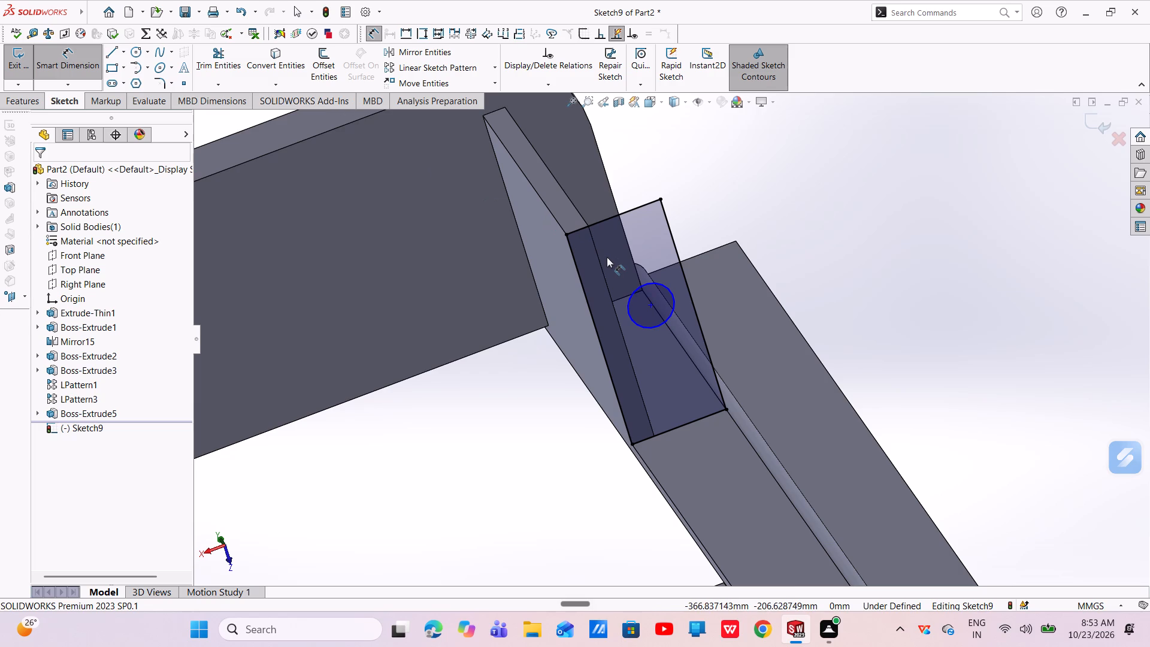
pyautogui.click(643, 328)
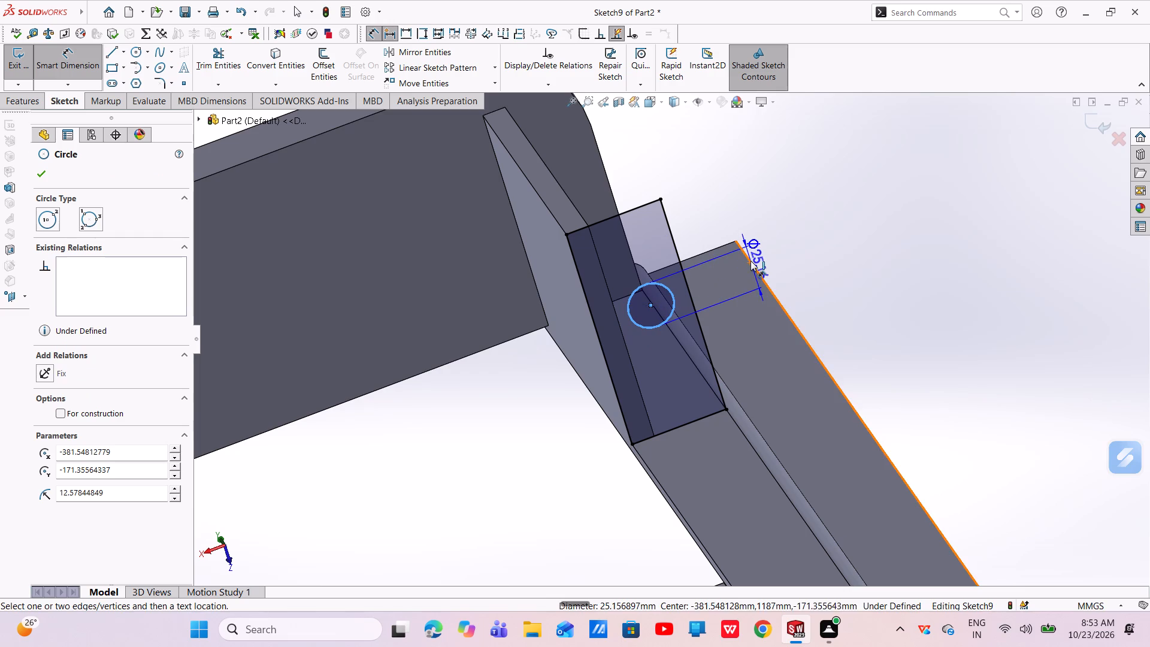
pyautogui.click(750, 261)
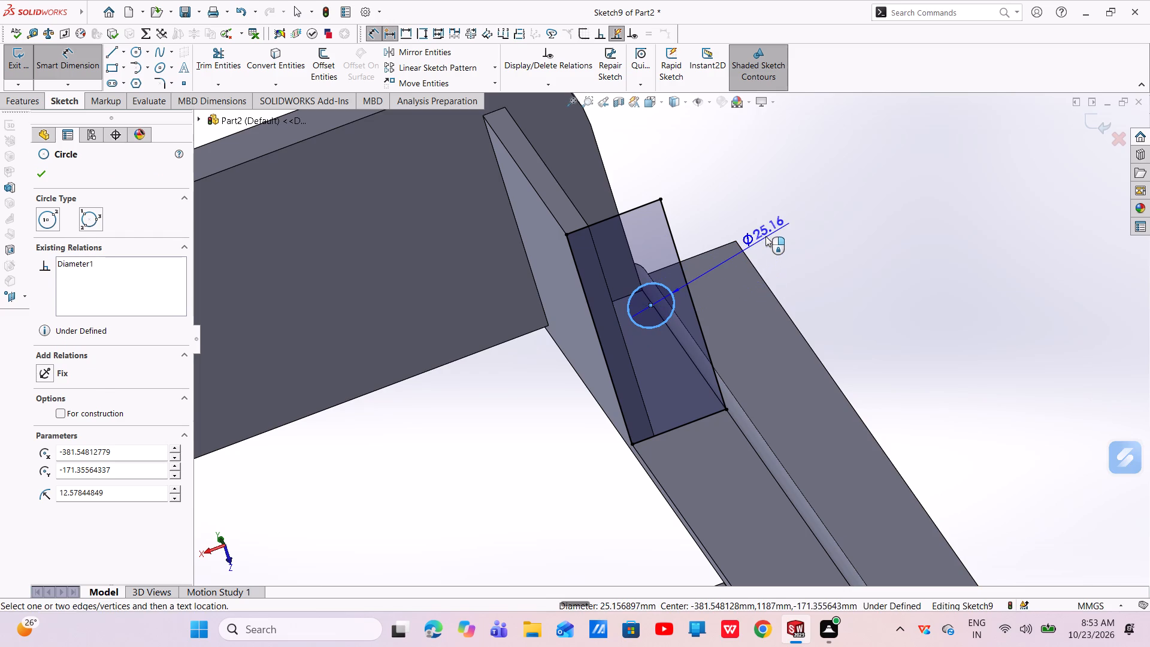
pyautogui.click(765, 236)
pyautogui.press('BackSpace')
pyautogui.write('17.5')
pyautogui.press('Return')
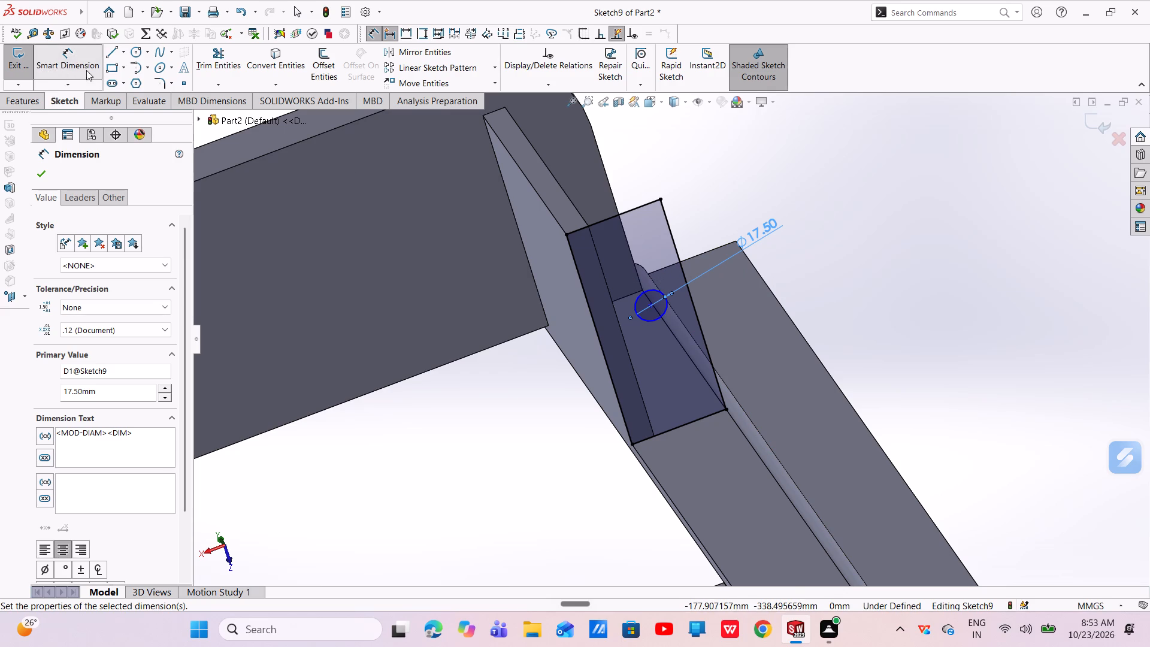
# Dimension the circle's centre 19 mm from the rectangle's outer long side.
pyautogui.click(646, 291)
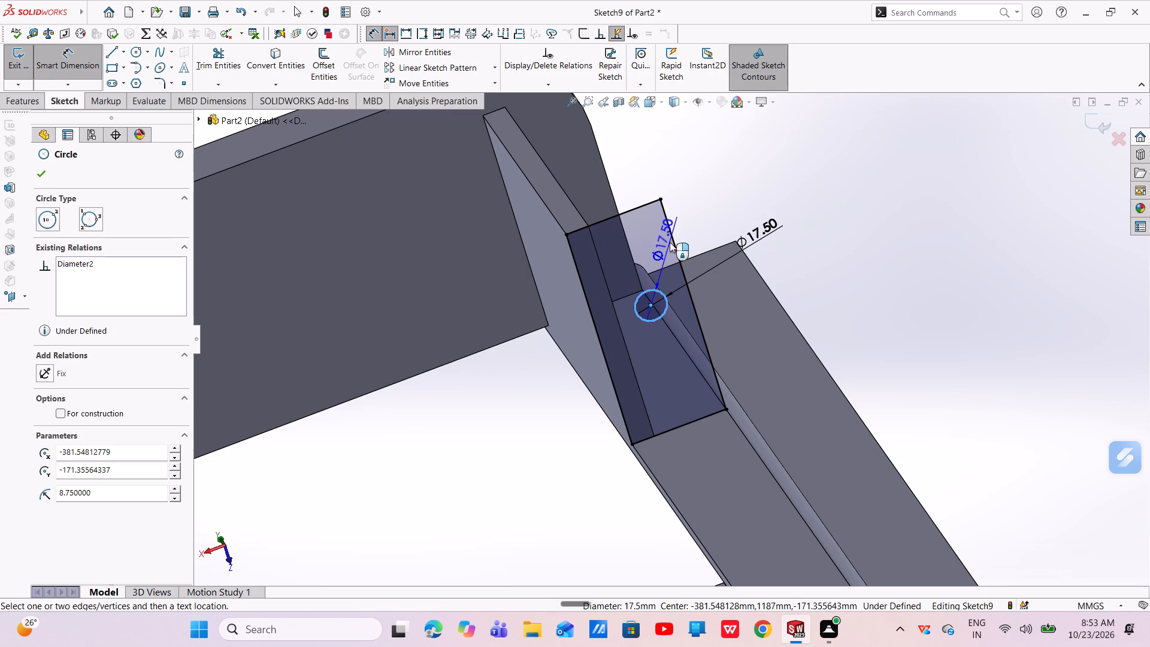
pyautogui.click(673, 247)
pyautogui.click(628, 180)
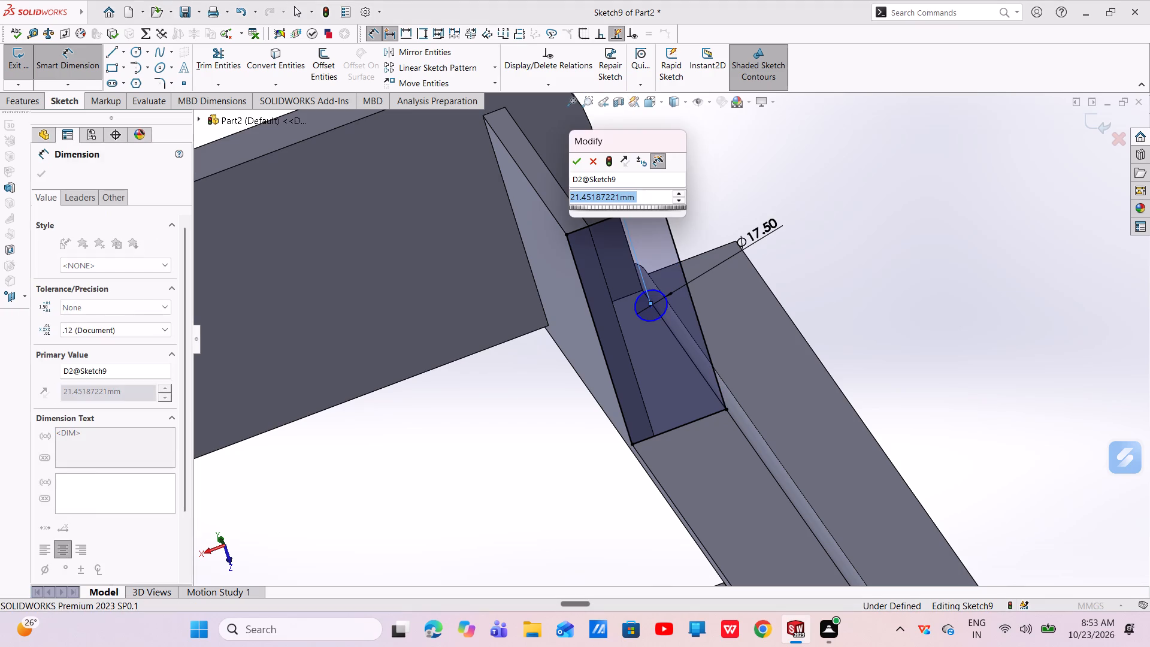
pyautogui.press('BackSpace')
pyautogui.write('19')
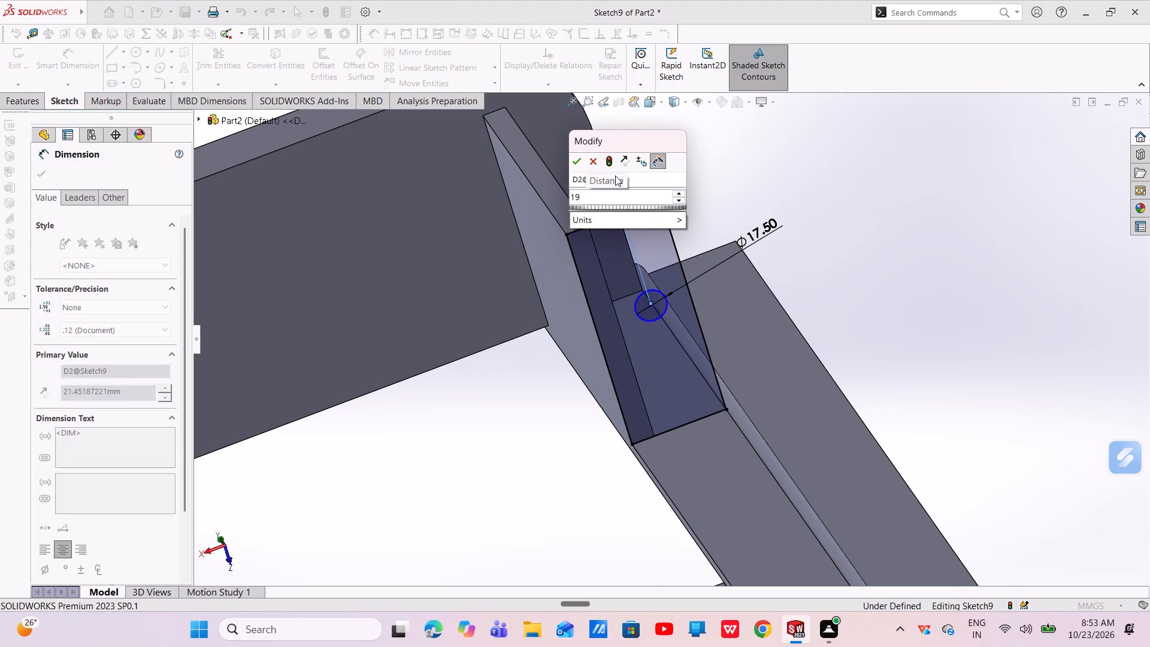
pyautogui.press('Return')
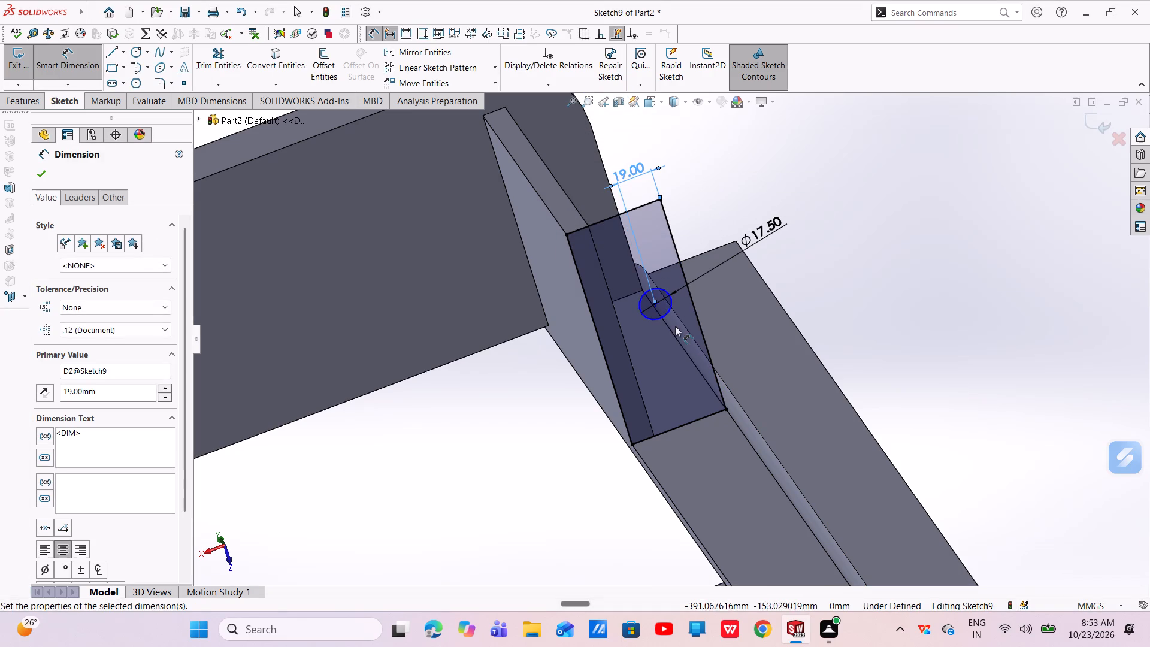
# Dimension the circle's centre 82 mm from the rectangle's lower short side and finish dimensioning.
pyautogui.click(668, 314)
pyautogui.click(683, 422)
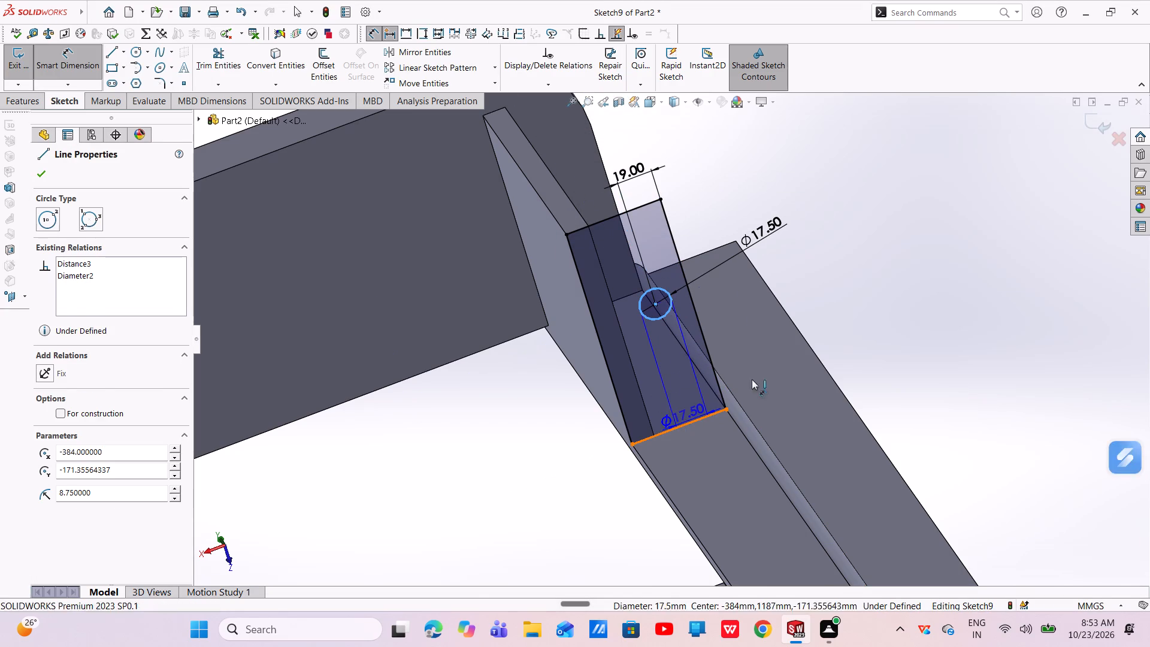
pyautogui.click(783, 328)
pyautogui.press('BackSpace')
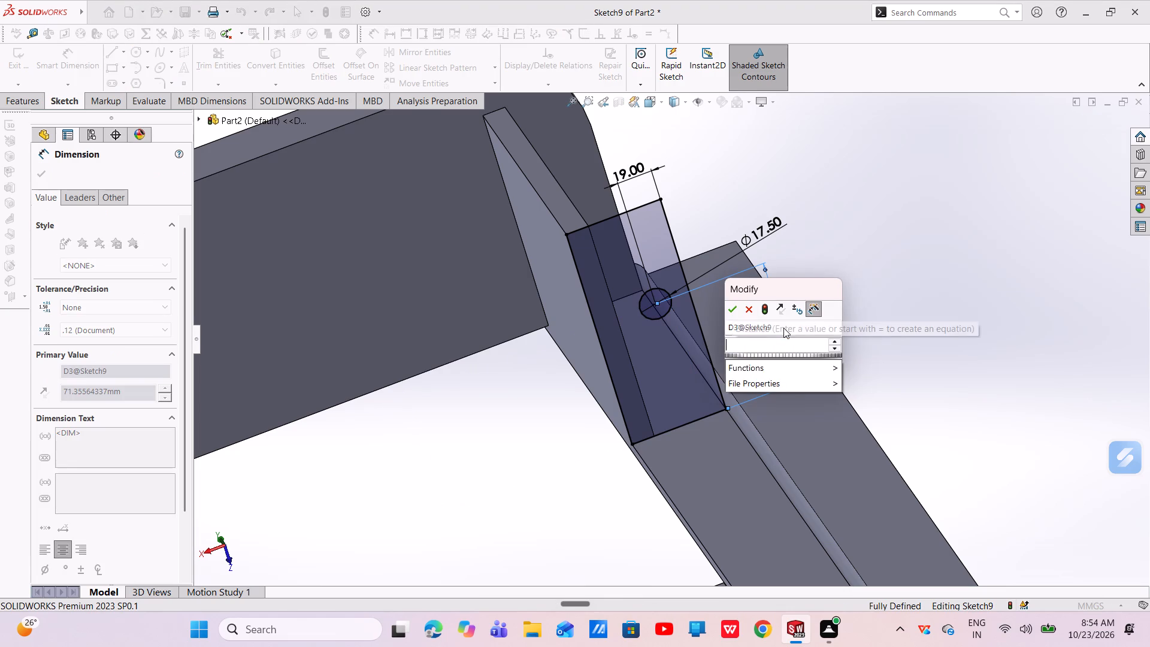
pyautogui.write('82')
pyautogui.press('Return')
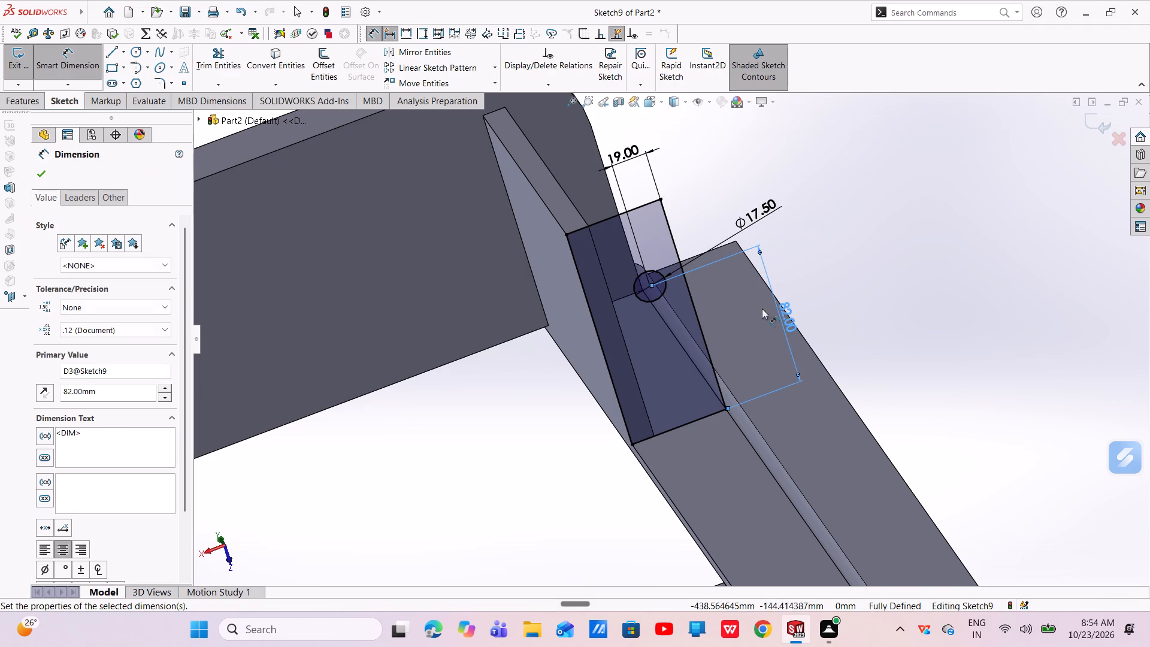
pyautogui.moveTo(38, 174); pyautogui.dragTo(47, 171)
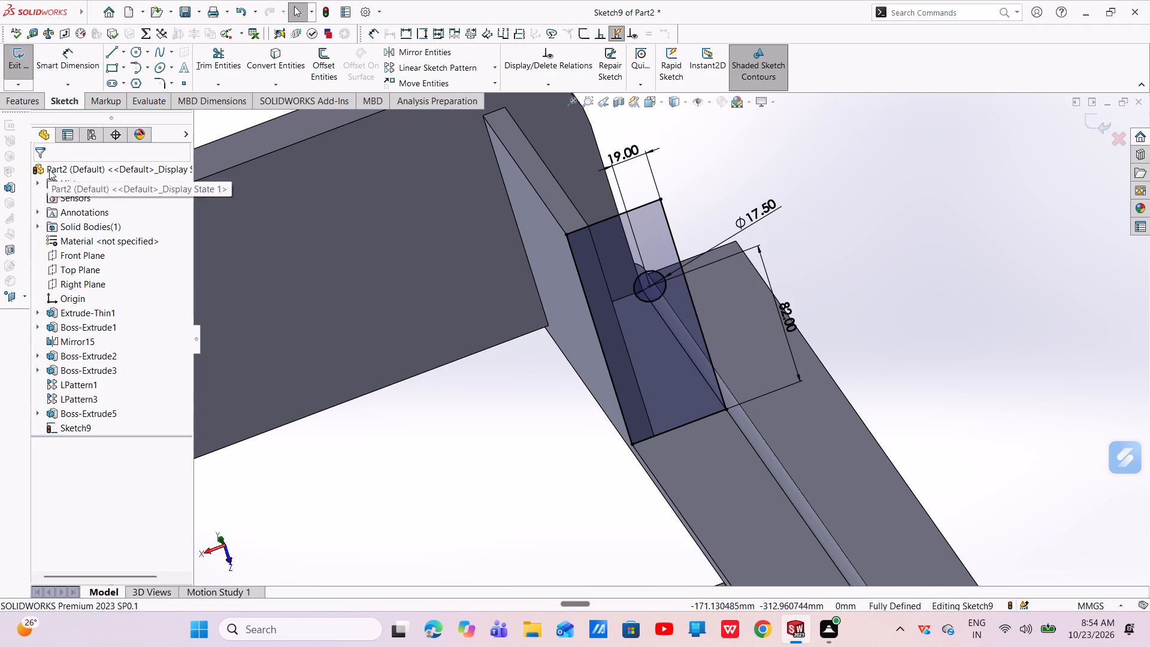
# Extrude the bracket rectangle with its circular hole to a blind depth of 12.5 mm, merged with the frame.
pyautogui.scroll(2, 463, 302)
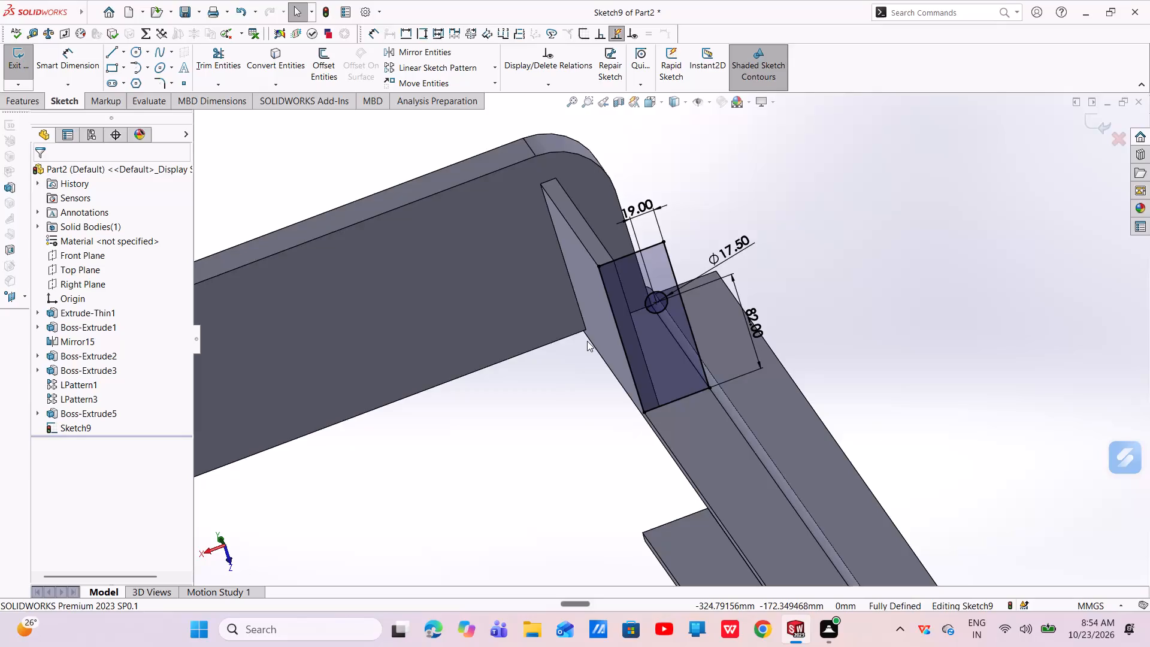
pyautogui.click(31, 98)
pyautogui.click(22, 74)
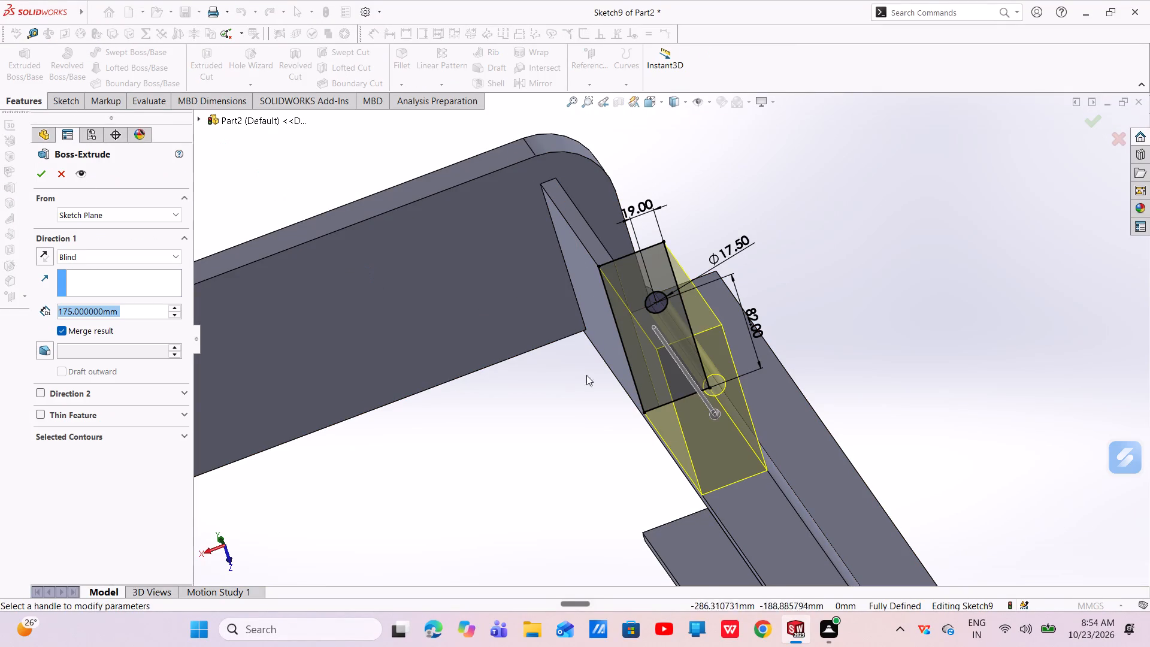
pyautogui.moveTo(693, 442); pyautogui.dragTo(616, 429, button='middle')
pyautogui.scroll(2, 622, 409)
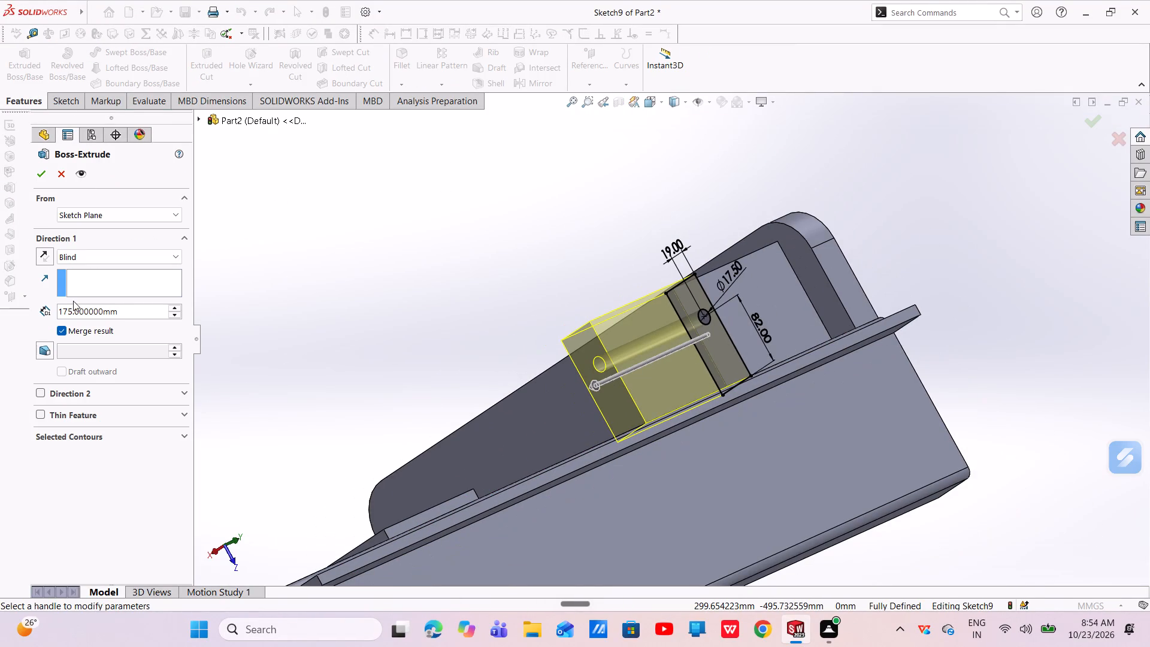
pyautogui.moveTo(122, 313); pyautogui.dragTo(69, 332)
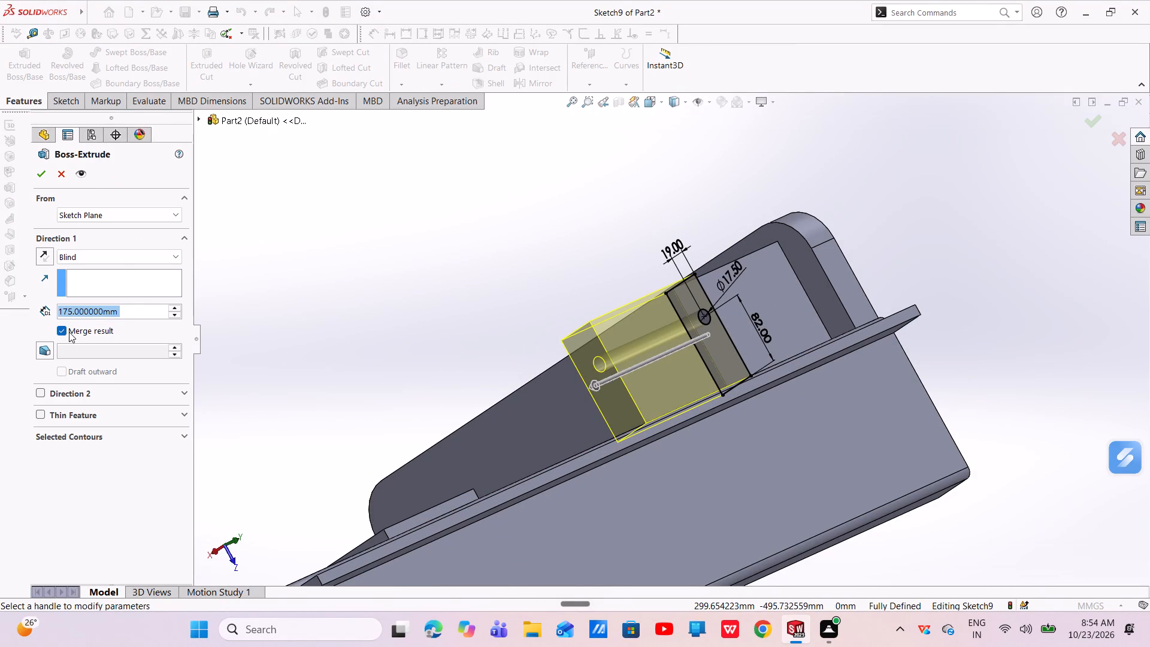
pyautogui.press('BackSpace')
pyautogui.write('12.5')
pyautogui.press('Return')
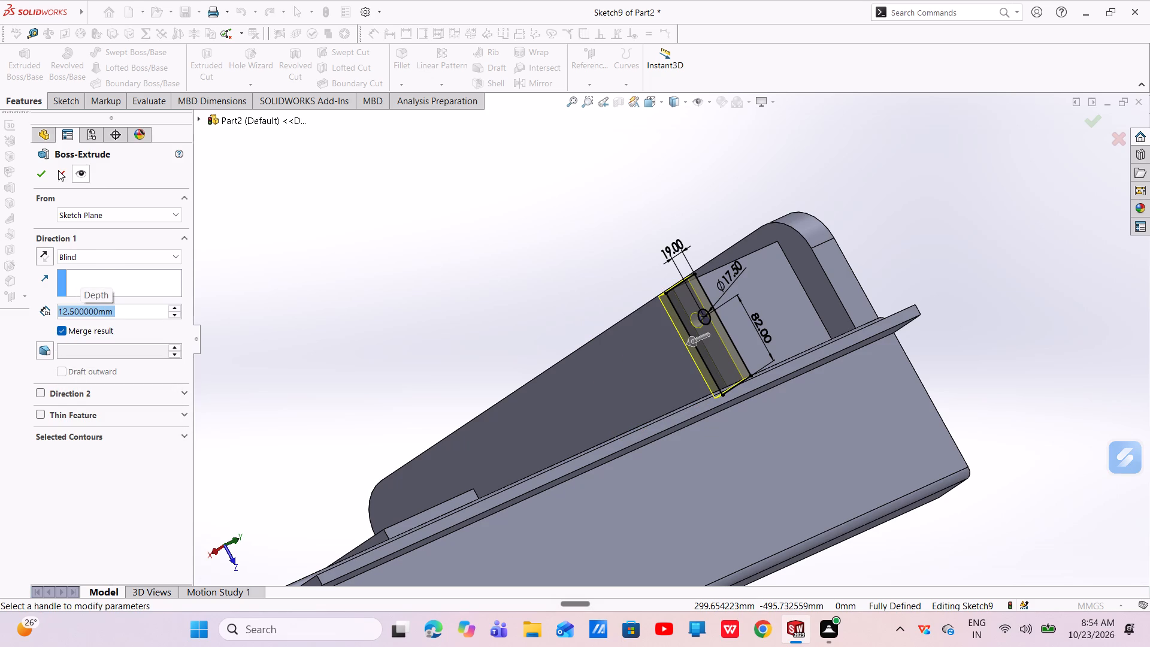
pyautogui.scroll(2, 700, 412)
pyautogui.moveTo(700, 412); pyautogui.dragTo(746, 436, button='middle')
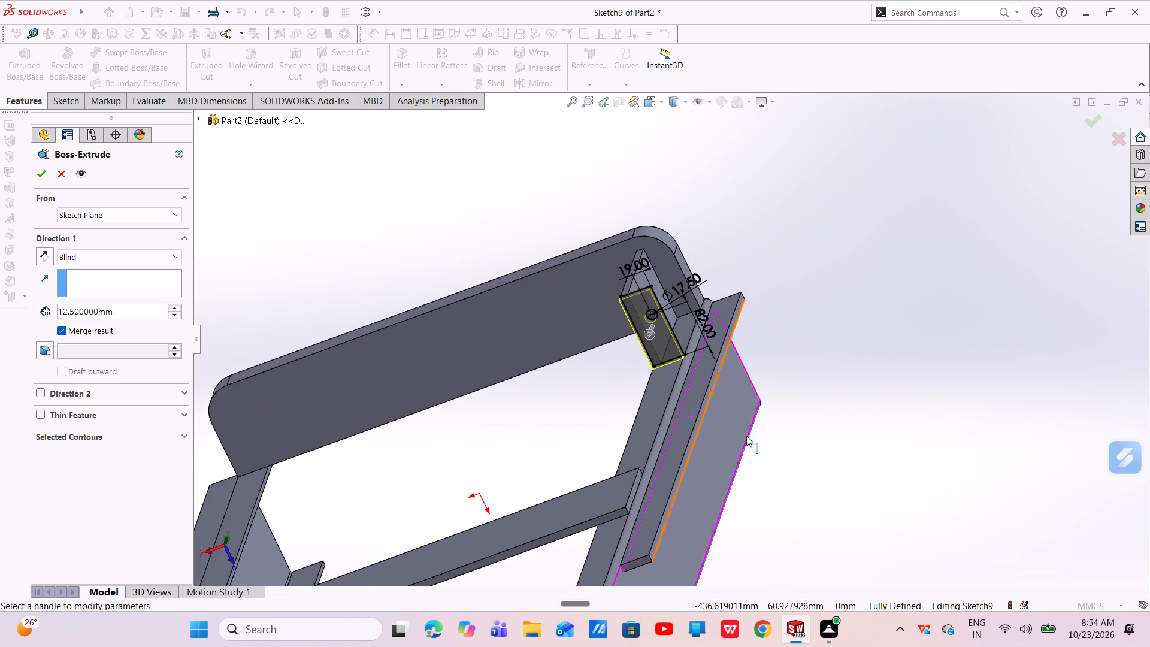
pyautogui.click(36, 171)
# Examine the extruded bracket plate, its hole and its joint with the rib from several angles.
pyautogui.scroll(-8, 647, 322)
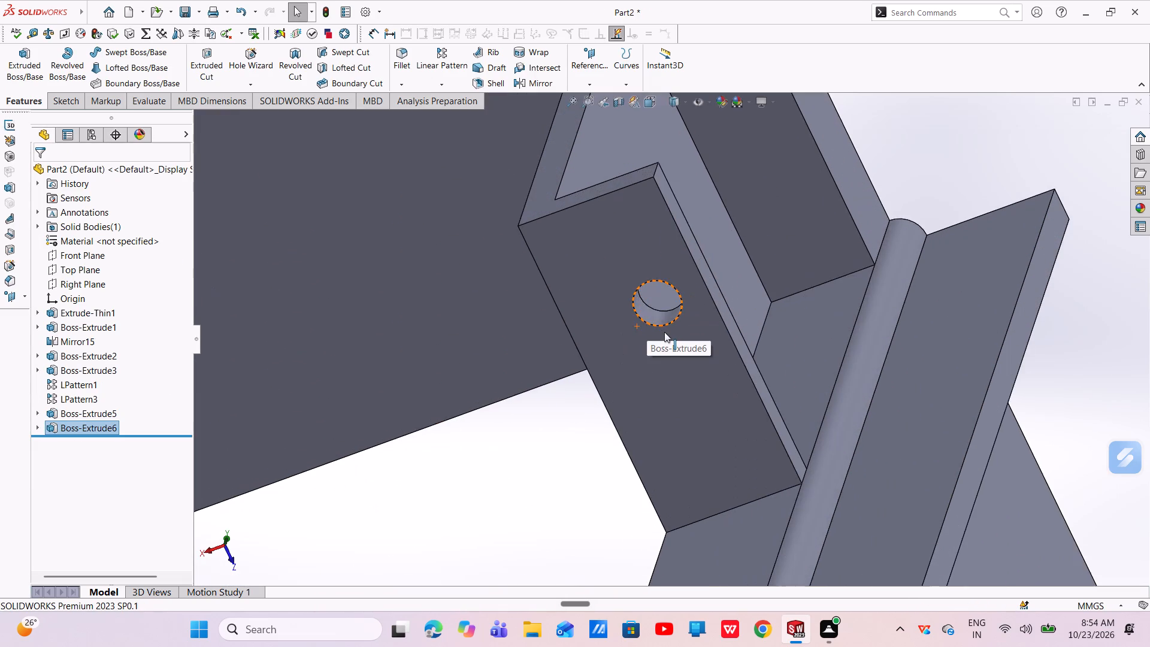
pyautogui.scroll(3, 665, 340)
pyautogui.moveTo(663, 350); pyautogui.dragTo(689, 386, button='middle')
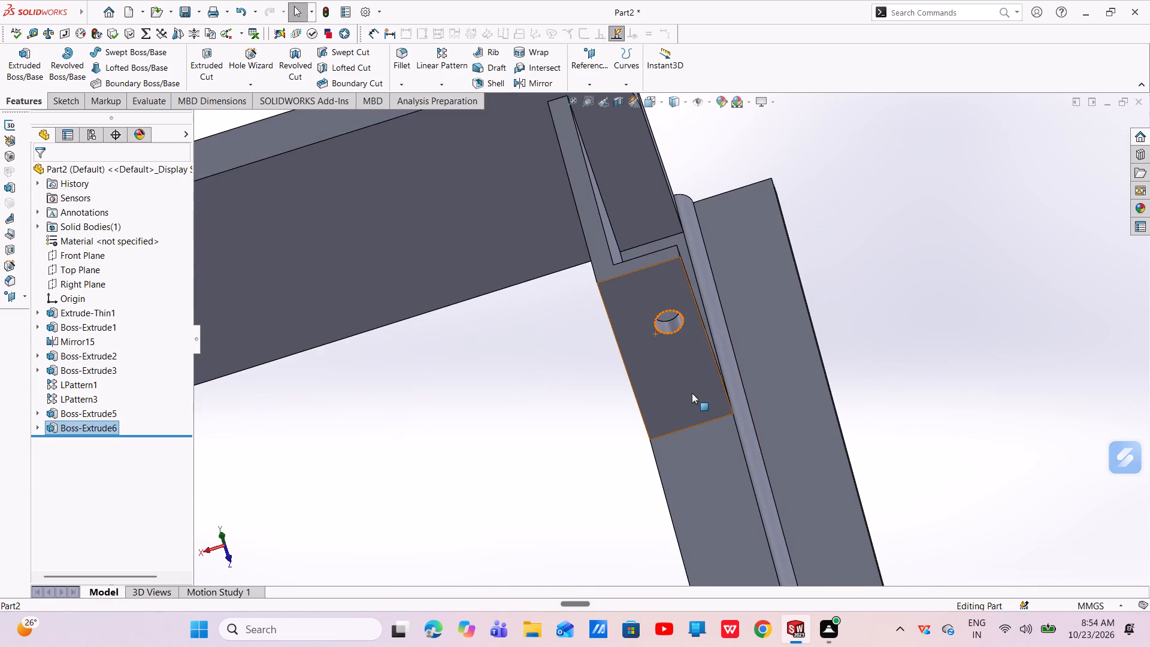
pyautogui.scroll(2, 692, 393)
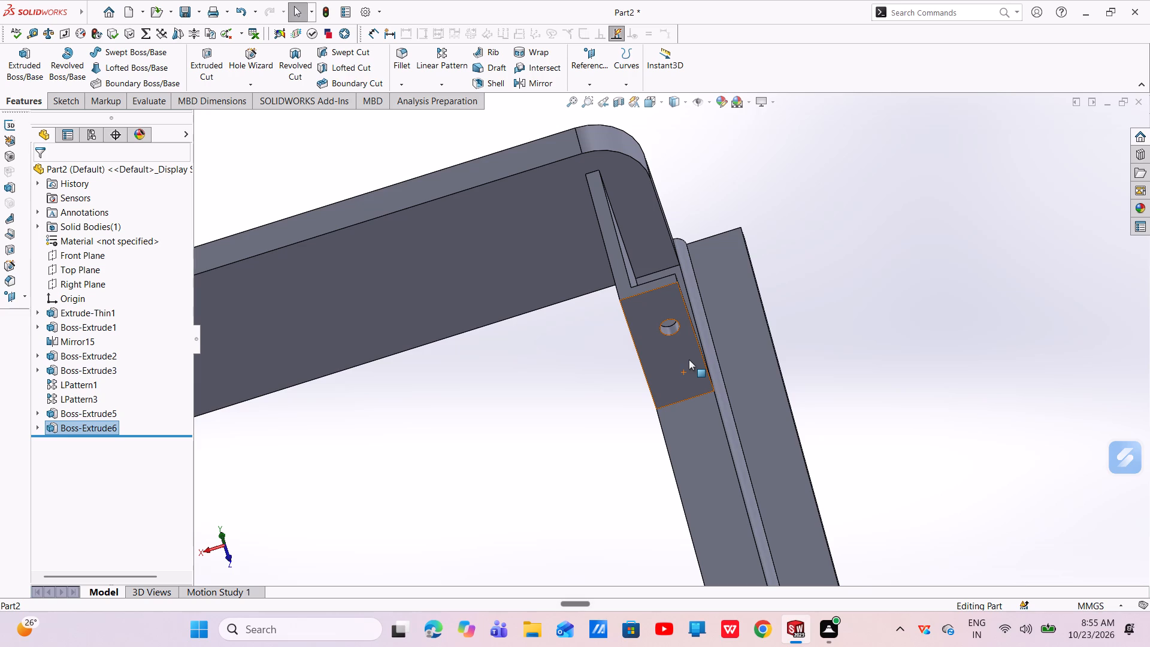
pyautogui.click(689, 359)
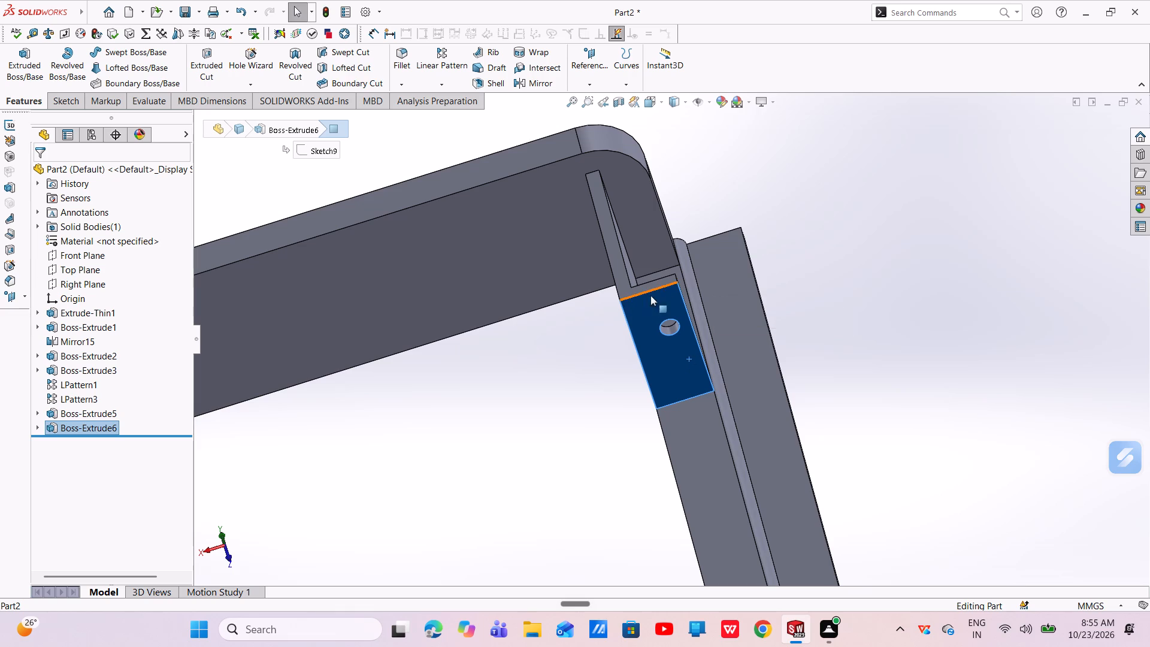
pyautogui.scroll(-3, 685, 289)
pyautogui.scroll(3, 685, 289)
pyautogui.moveTo(676, 344); pyautogui.dragTo(650, 351, button='middle')
pyautogui.scroll(-1, 674, 344)
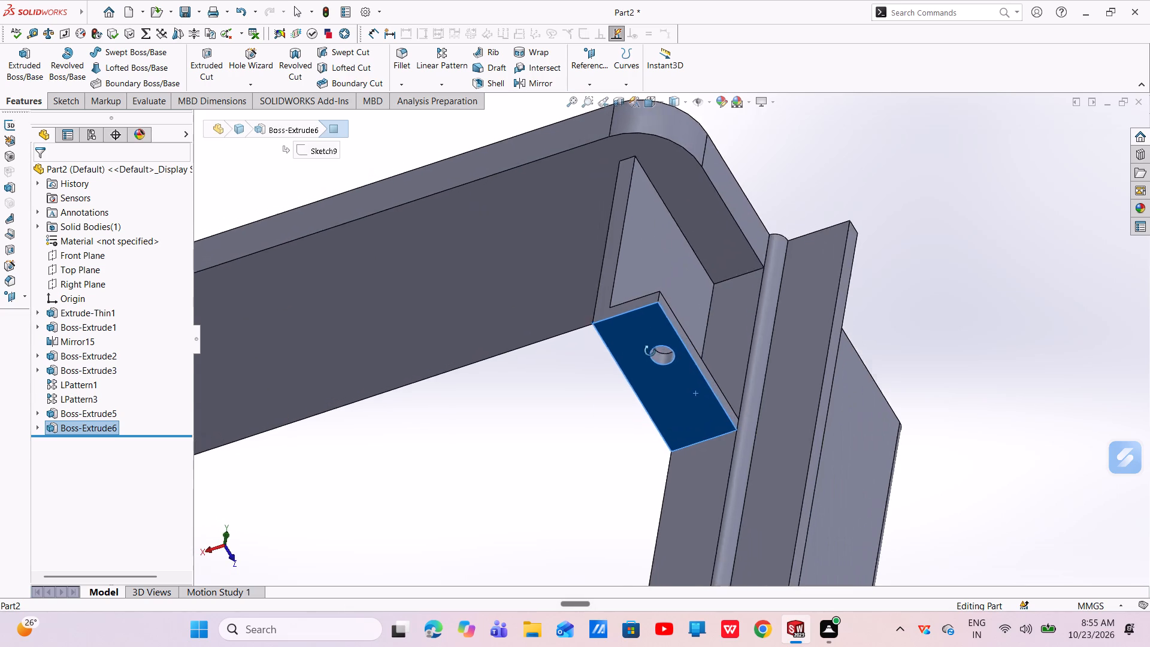
pyautogui.moveTo(650, 351); pyautogui.dragTo(630, 364, button='middle')
pyautogui.press('Escape')
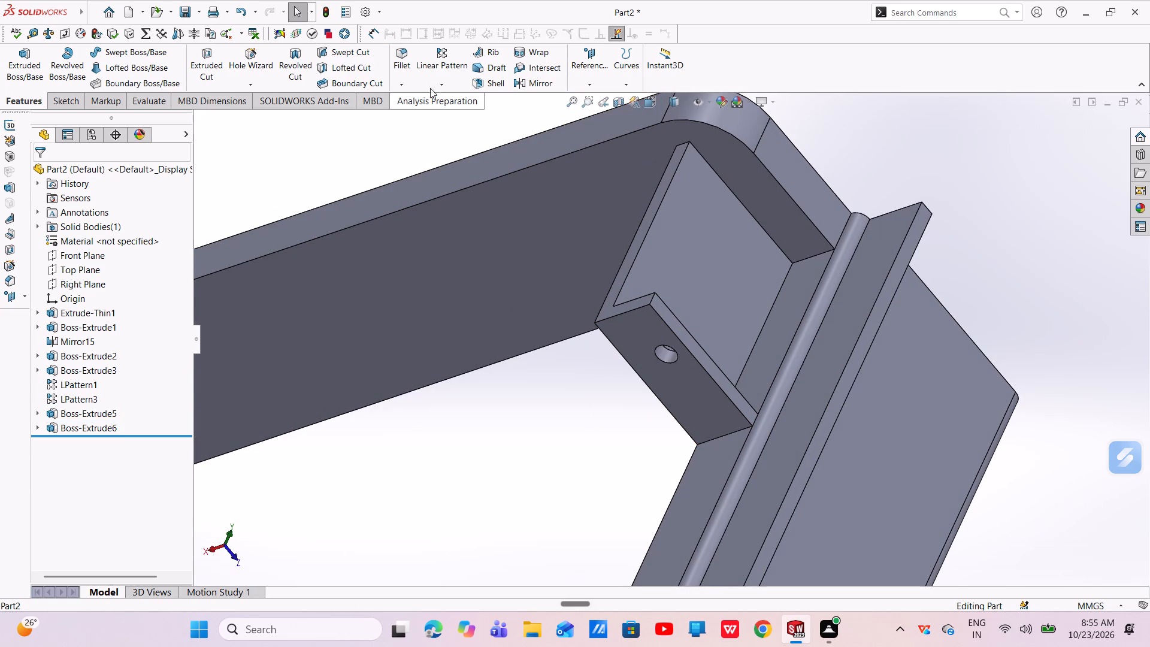
# Fillet the bracket plate's outer upper corner edge beside the hole with a 12.5 mm radius.
pyautogui.click(408, 55)
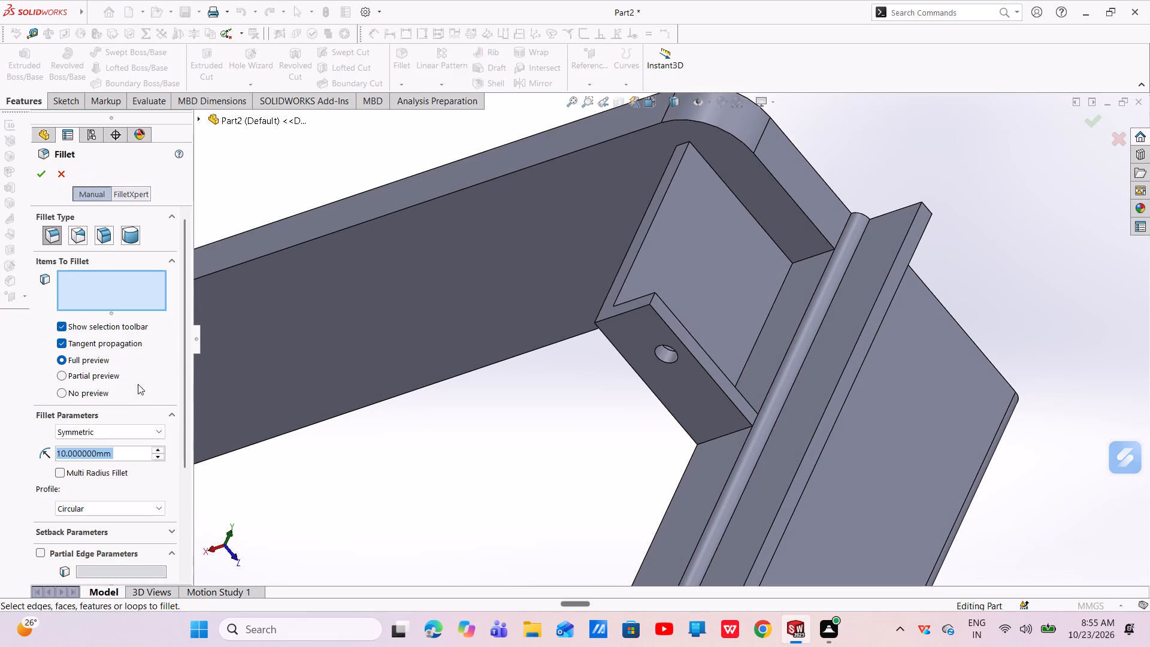
pyautogui.press('BackSpace')
pyautogui.write('12.5')
pyautogui.press('Return')
pyautogui.scroll(-5, 666, 297)
pyautogui.click(630, 316)
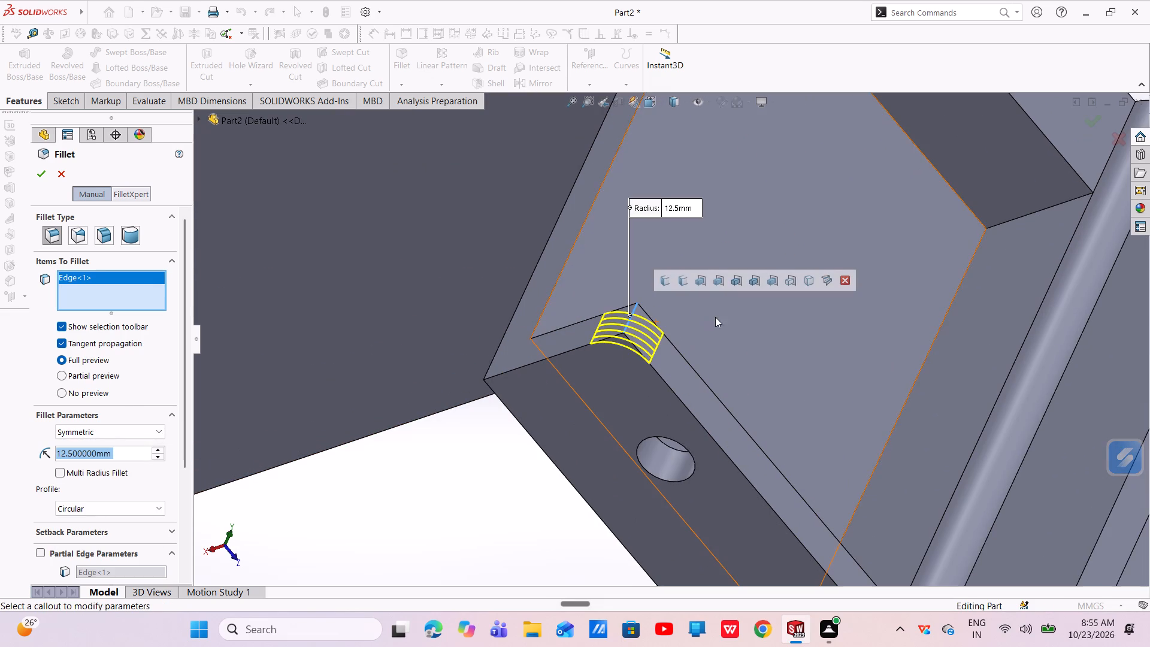
pyautogui.click(43, 173)
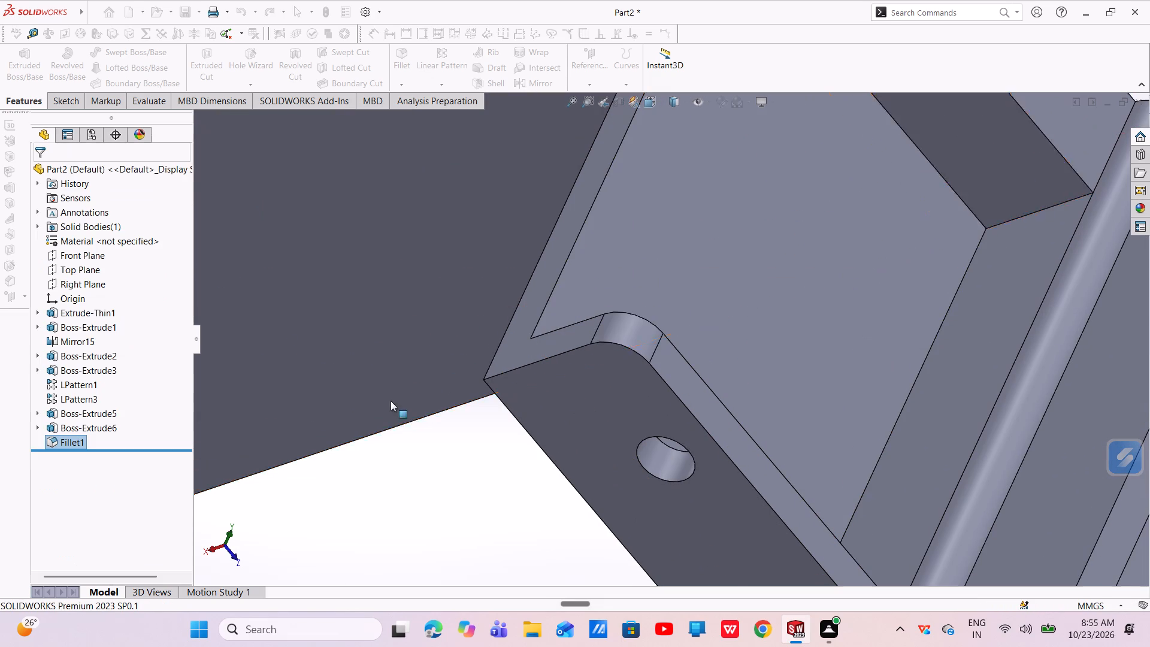
# Mirror the whole solid body about the Right Plane with merged solids, leaving no secondary mirror plane, to duplicate the rib and bracket.
pyautogui.scroll(8, 420, 407)
pyautogui.moveTo(484, 413); pyautogui.dragTo(501, 412, button='middle')
pyautogui.moveTo(501, 412); pyautogui.dragTo(526, 418, button='middle')
pyautogui.scroll(2, 535, 404)
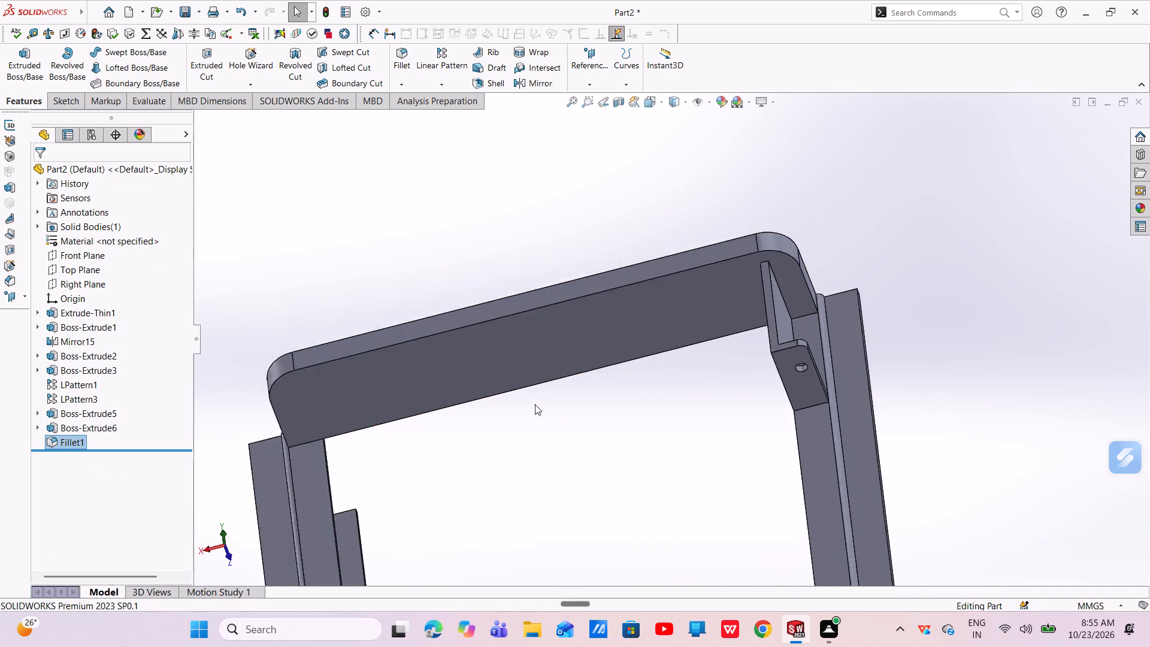
pyautogui.scroll(2, 535, 404)
pyautogui.moveTo(547, 402); pyautogui.dragTo(585, 376, button='middle')
pyautogui.moveTo(590, 370); pyautogui.dragTo(592, 362, button='middle')
pyautogui.moveTo(571, 344); pyautogui.dragTo(552, 335, button='middle')
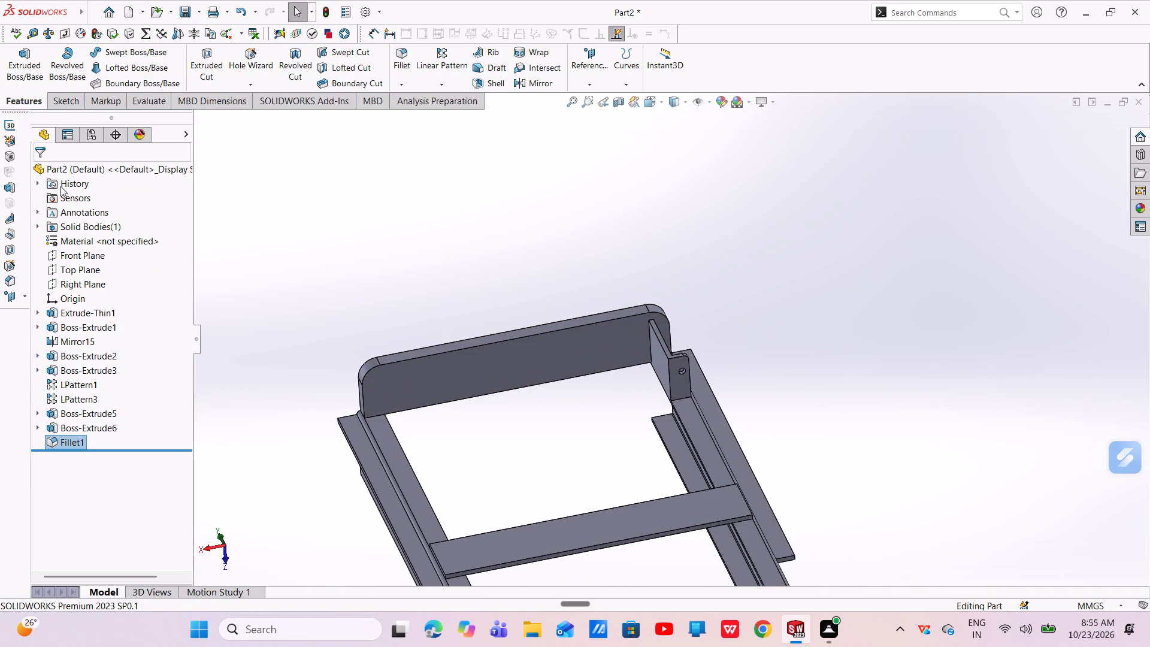
pyautogui.click(84, 283)
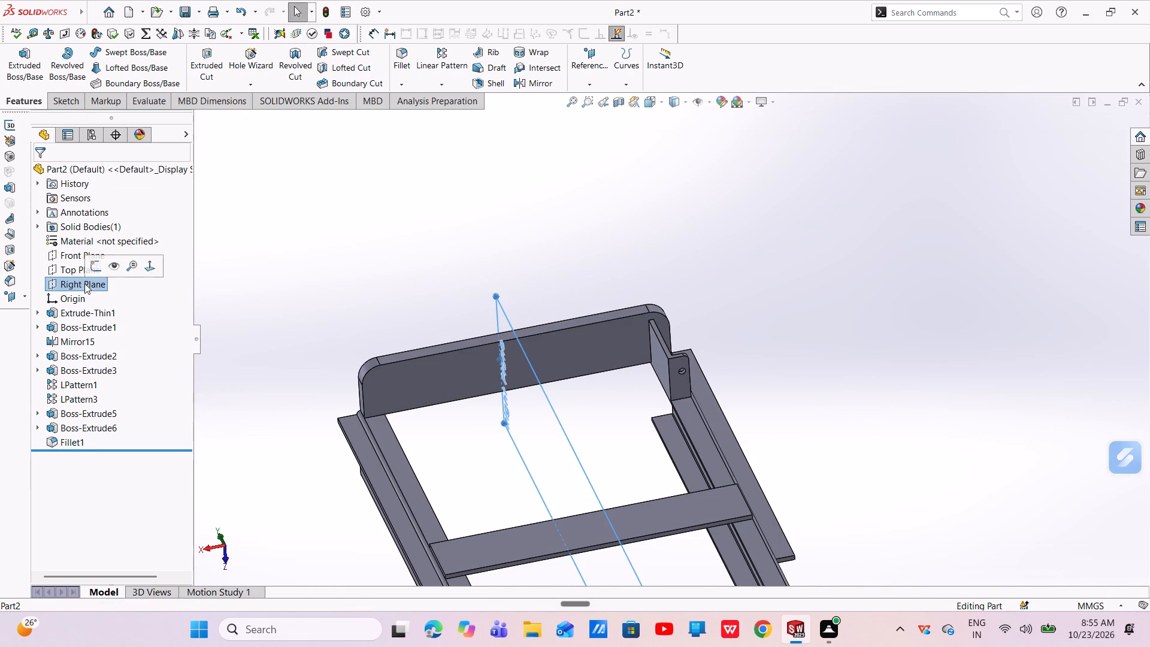
pyautogui.click(526, 82)
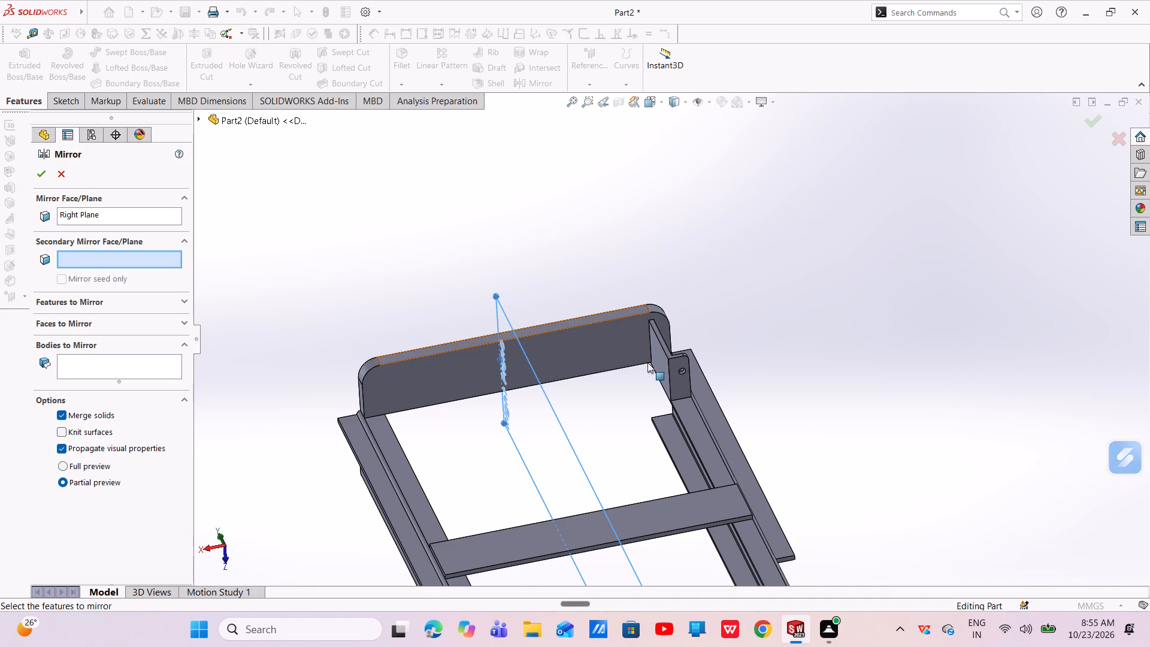
pyautogui.click(664, 358)
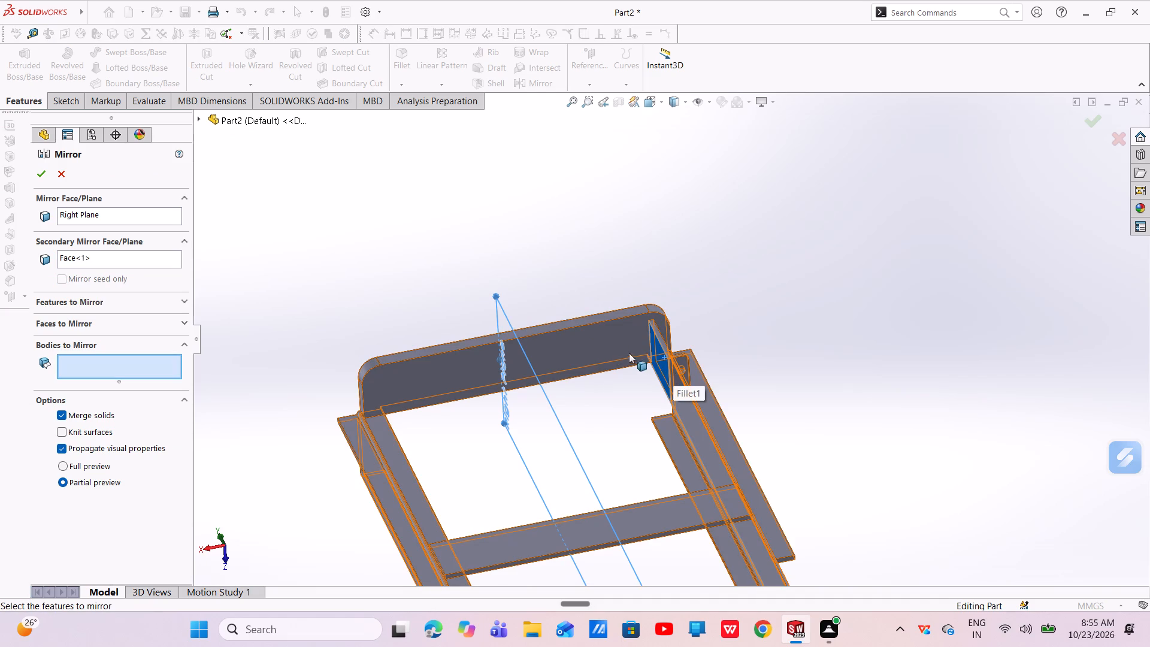
pyautogui.click(68, 263)
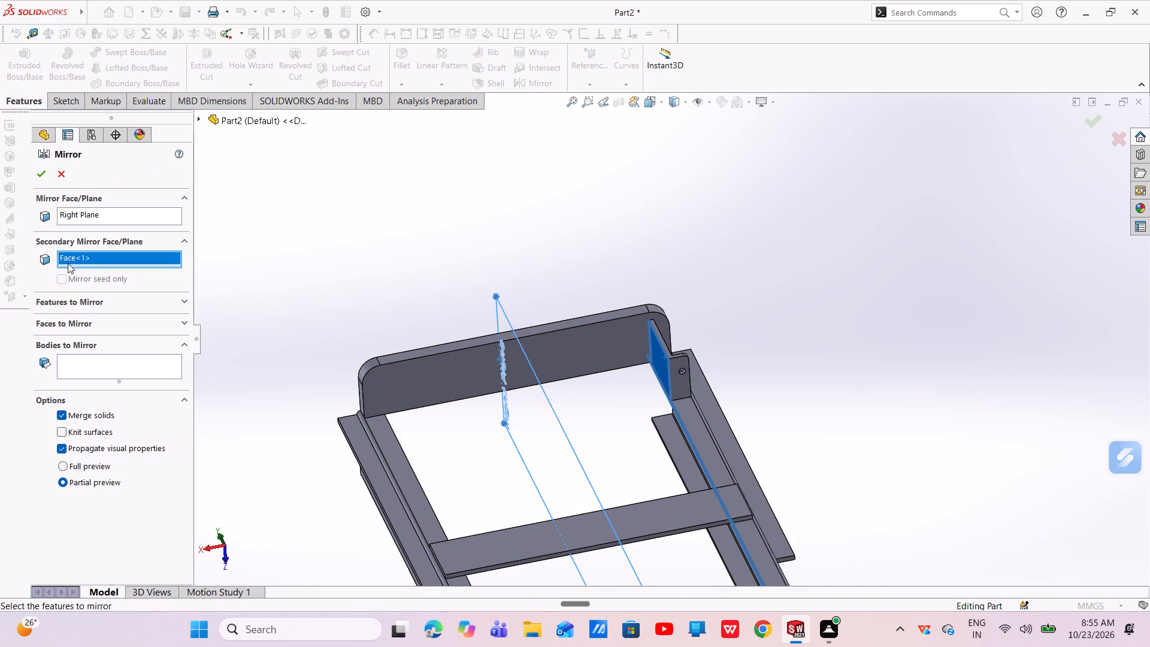
pyautogui.rightClick(66, 264)
pyautogui.rightClick(78, 258)
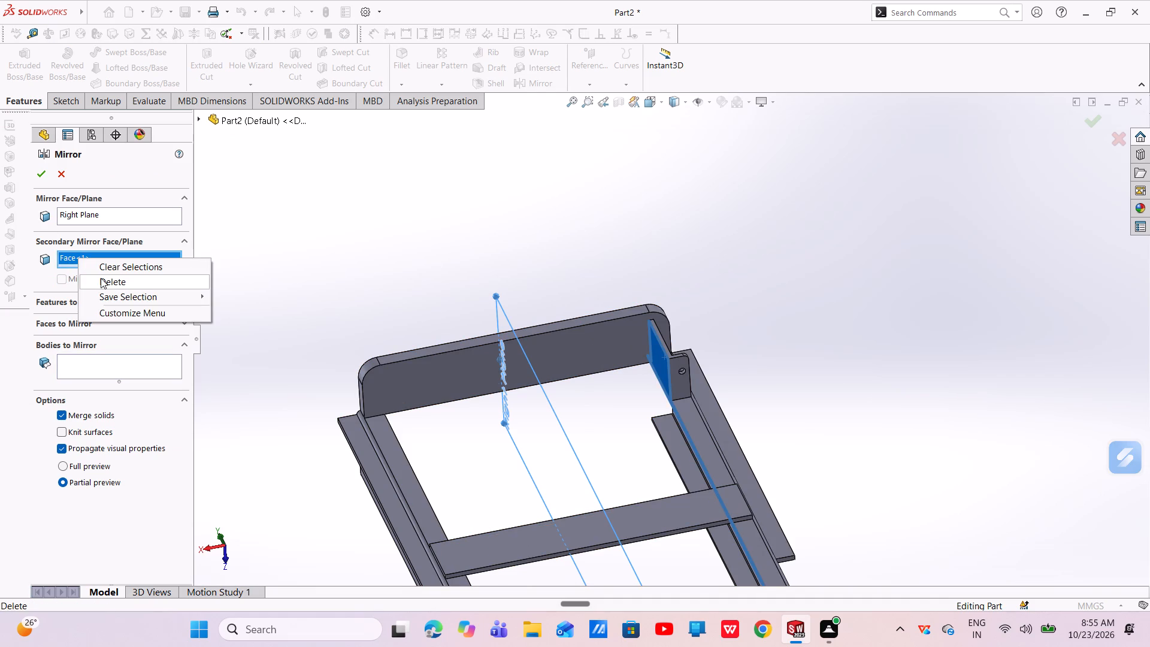
pyautogui.click(101, 278)
pyautogui.click(128, 367)
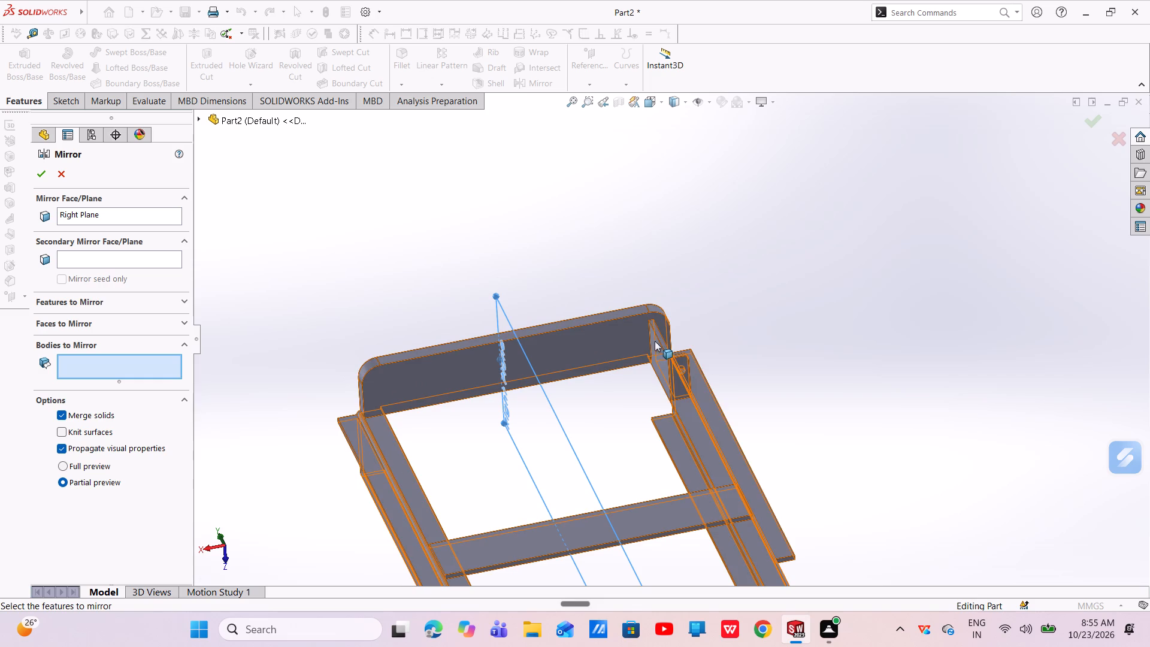
pyautogui.click(683, 366)
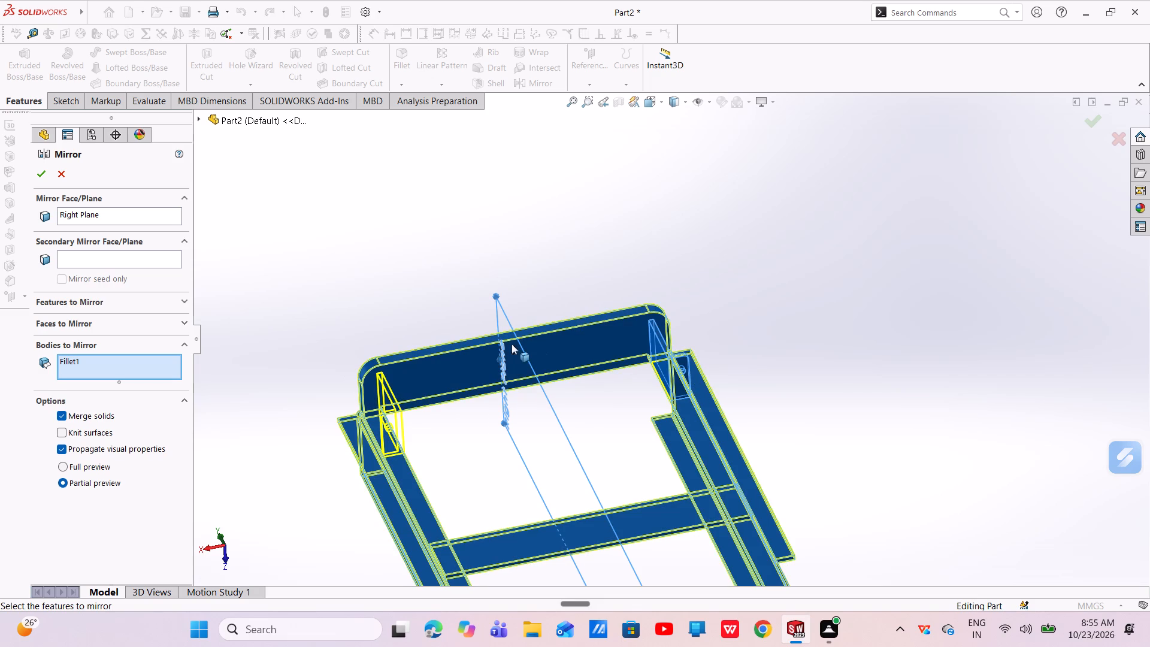
pyautogui.click(38, 178)
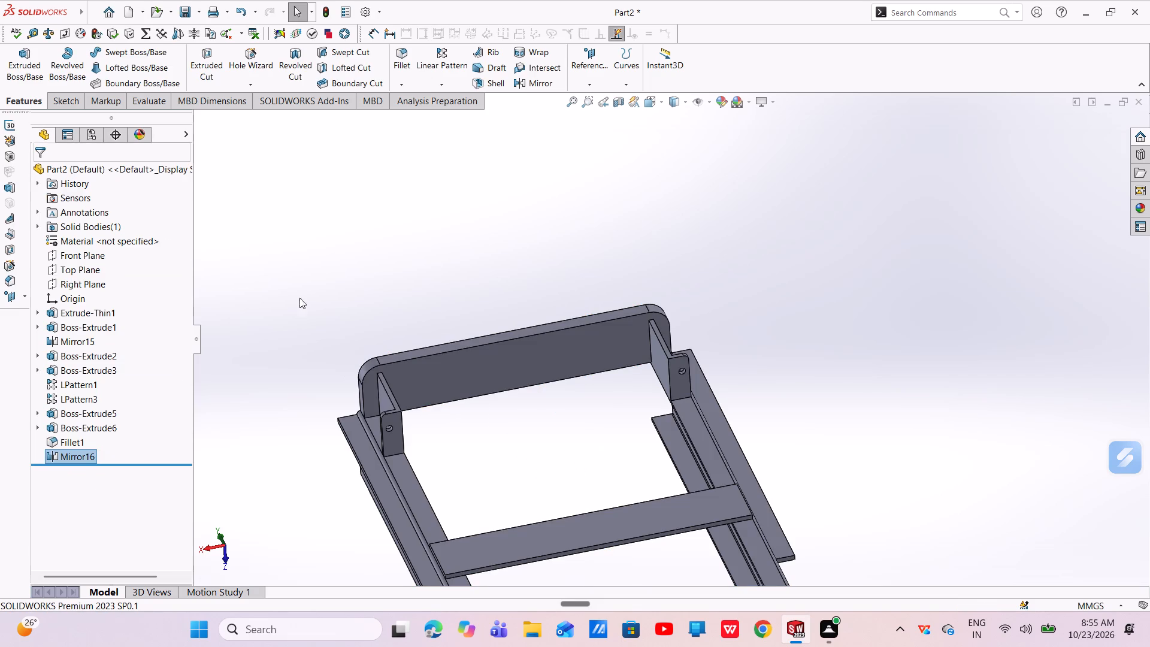
# Inspect the mirrored rib and bracket, and examine the complete frame from all sides.
pyautogui.scroll(-6, 393, 406)
pyautogui.scroll(-4, 573, 437)
pyautogui.scroll(4, 569, 422)
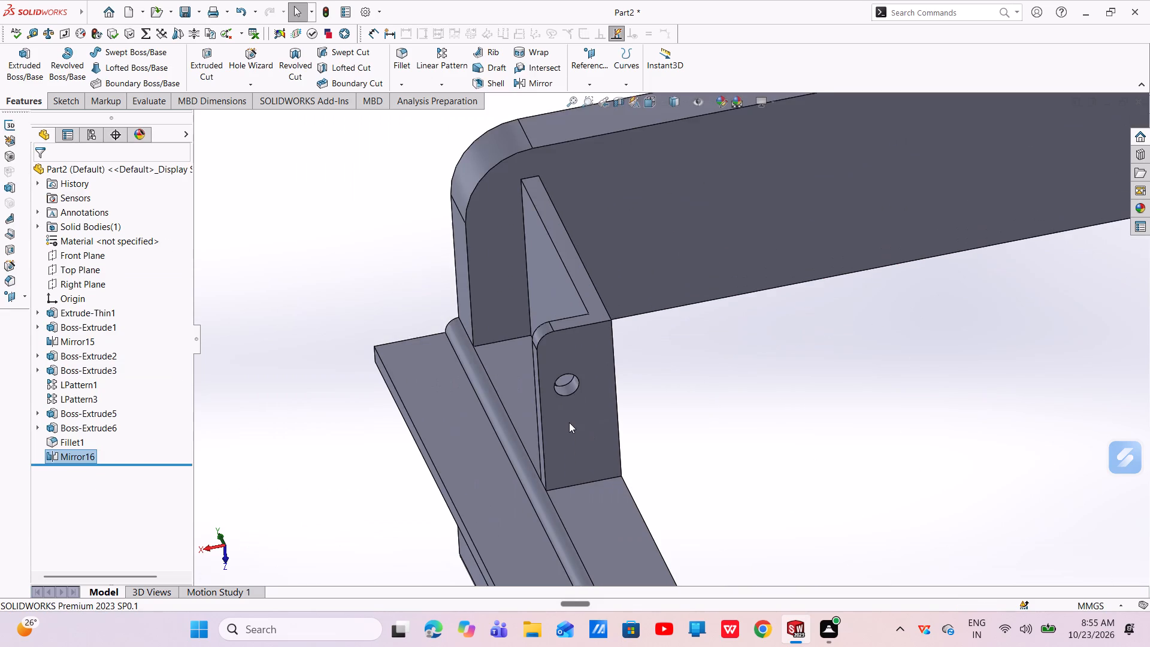
pyautogui.scroll(5, 569, 422)
pyautogui.scroll(3, 643, 420)
pyautogui.scroll(-3, 767, 326)
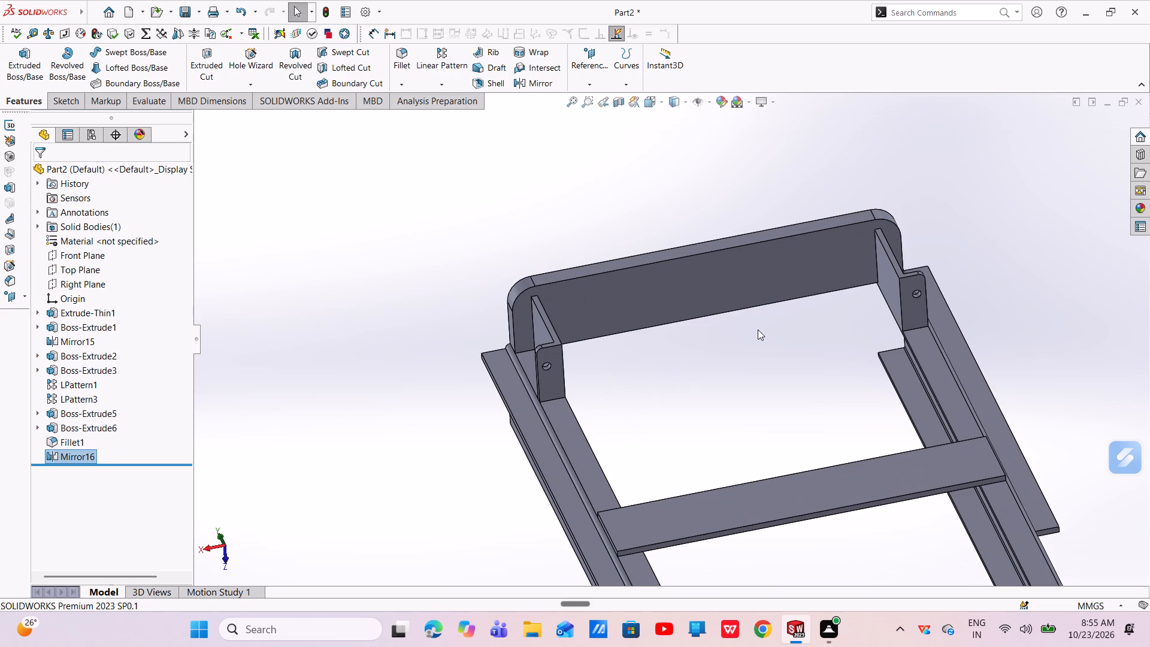
pyautogui.press('Escape')
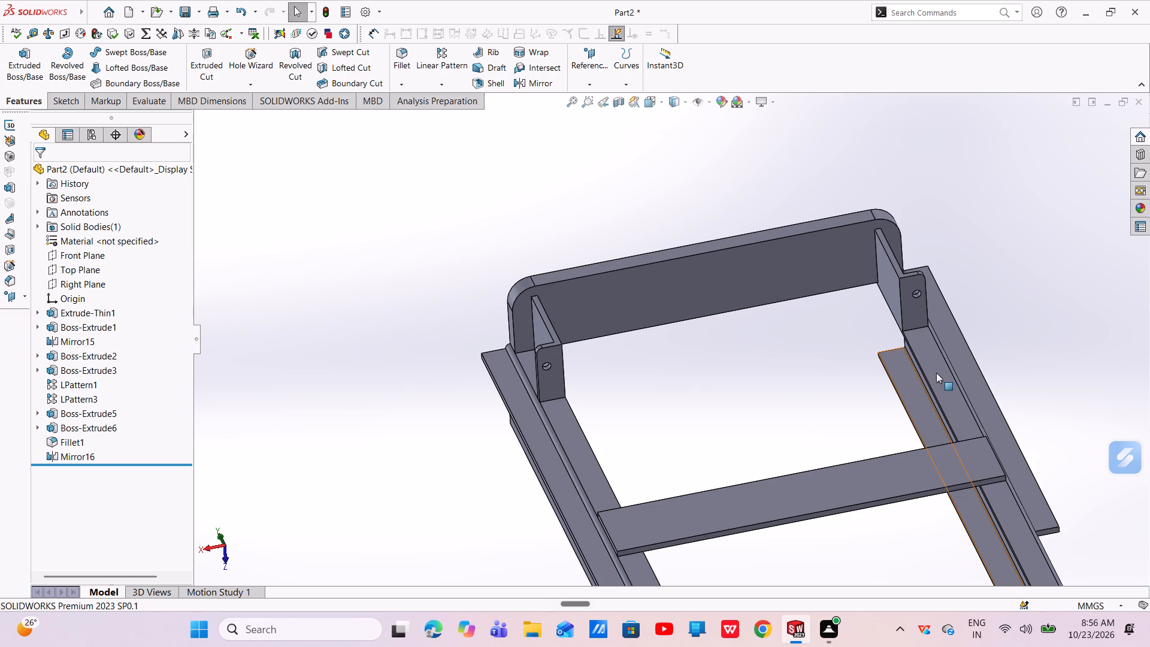
pyautogui.scroll(4, 898, 383)
pyautogui.moveTo(885, 389); pyautogui.dragTo(860, 397, button='middle')
pyautogui.scroll(1, 885, 389)
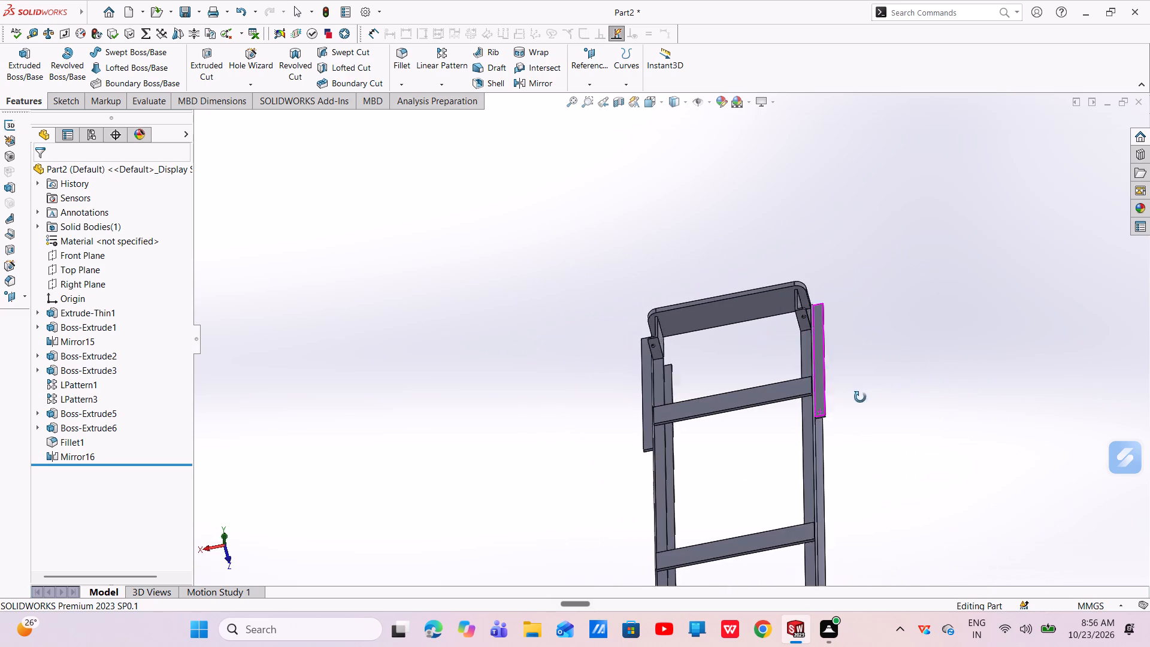
pyautogui.moveTo(860, 397); pyautogui.dragTo(838, 401, button='middle')
pyautogui.scroll(4, 837, 421)
pyautogui.moveTo(771, 440); pyautogui.dragTo(809, 465, button='middle')
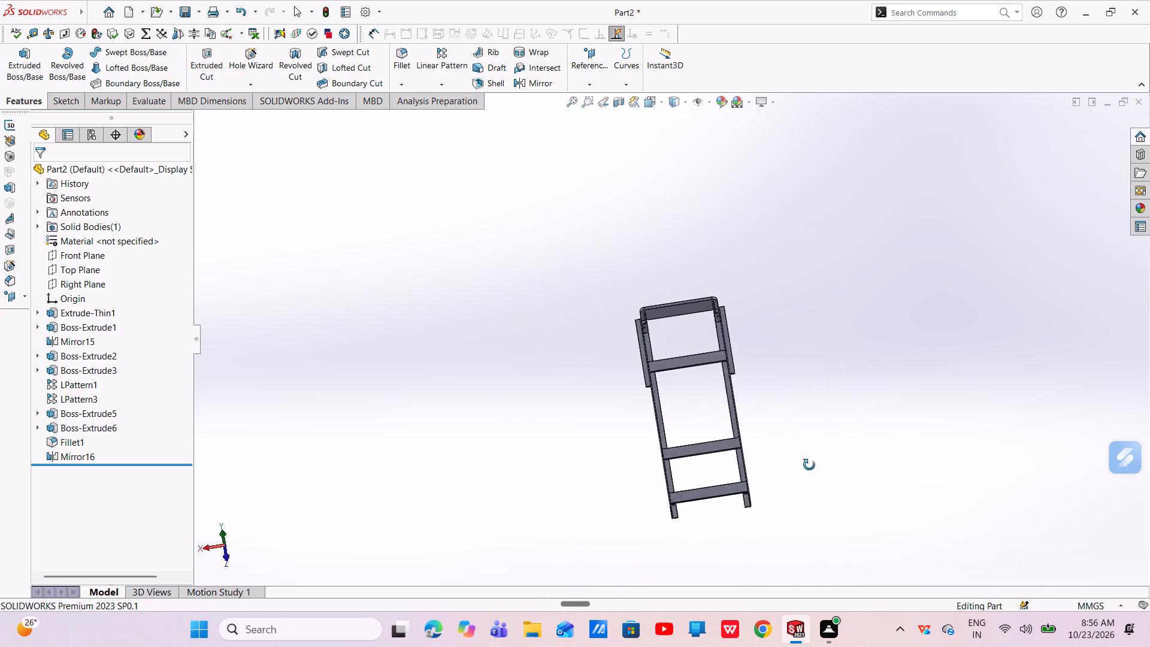
pyautogui.moveTo(809, 465); pyautogui.dragTo(879, 497, button='middle')
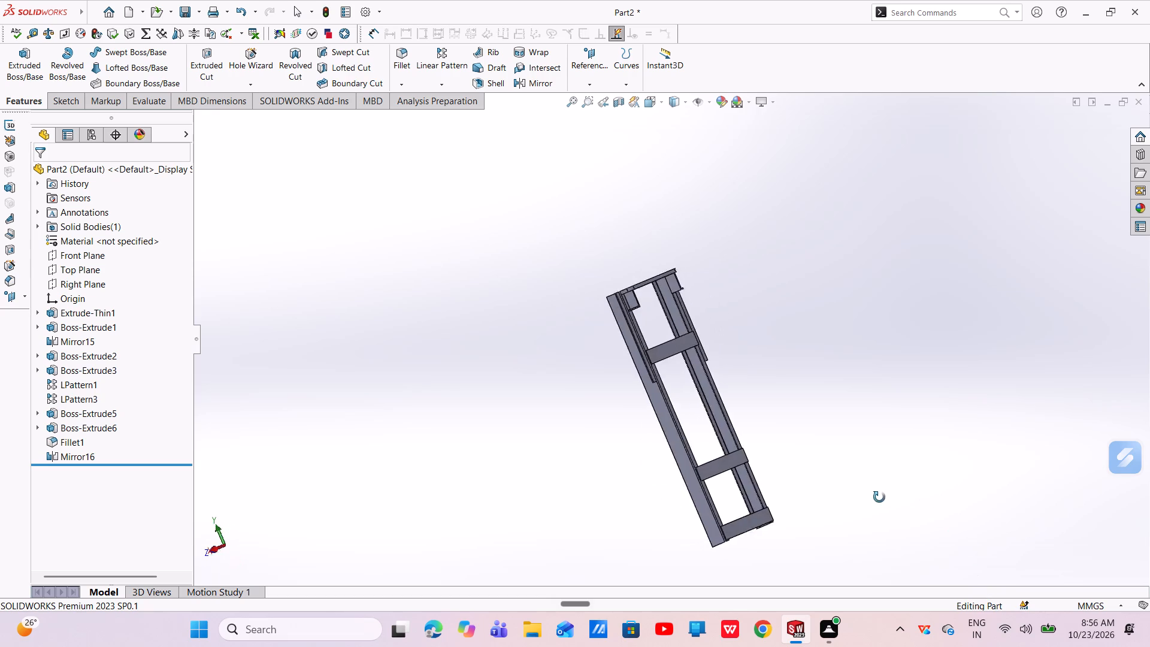
pyautogui.moveTo(879, 497); pyautogui.dragTo(755, 441, button='middle')
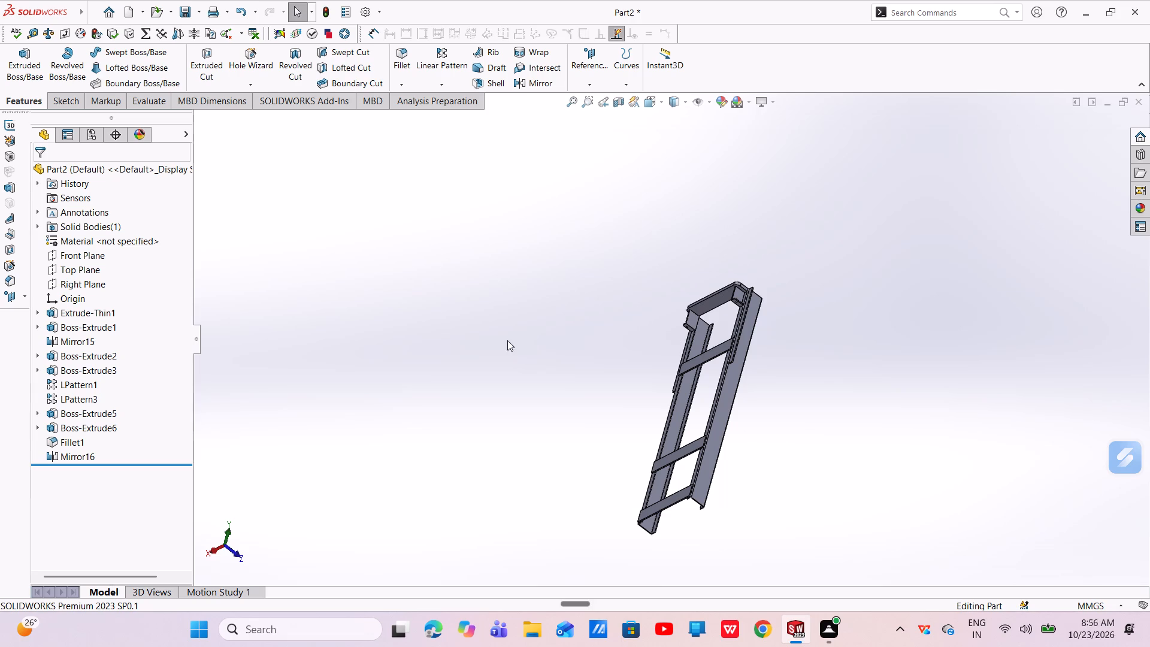
# Save the part in the New folder directory under the name 3.frame2.
pyautogui.click(196, 13)
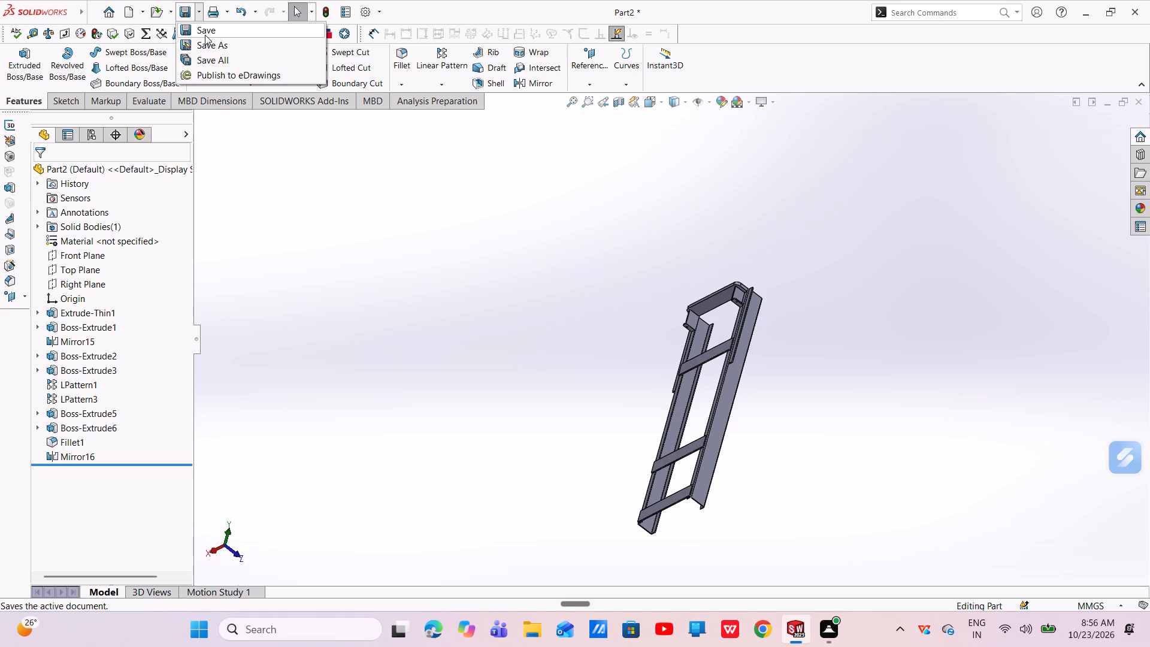
pyautogui.click(205, 38)
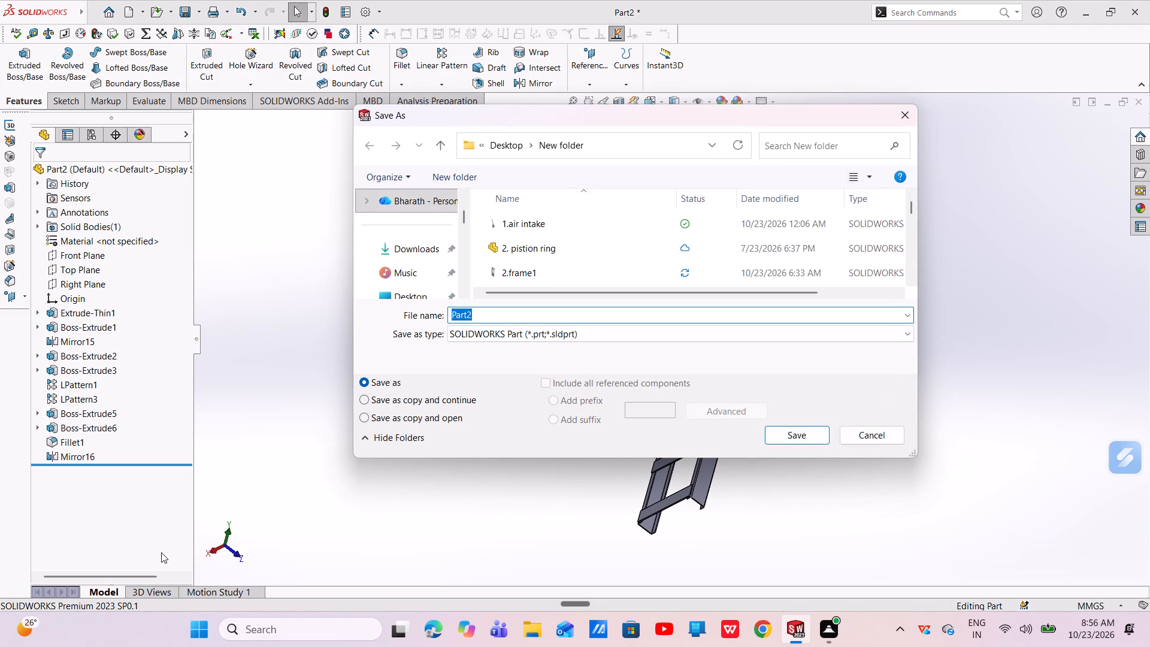
pyautogui.press('BackSpace')
pyautogui.write('3.')
pyautogui.write('frame')
pyautogui.press('2')
pyautogui.press('Return')
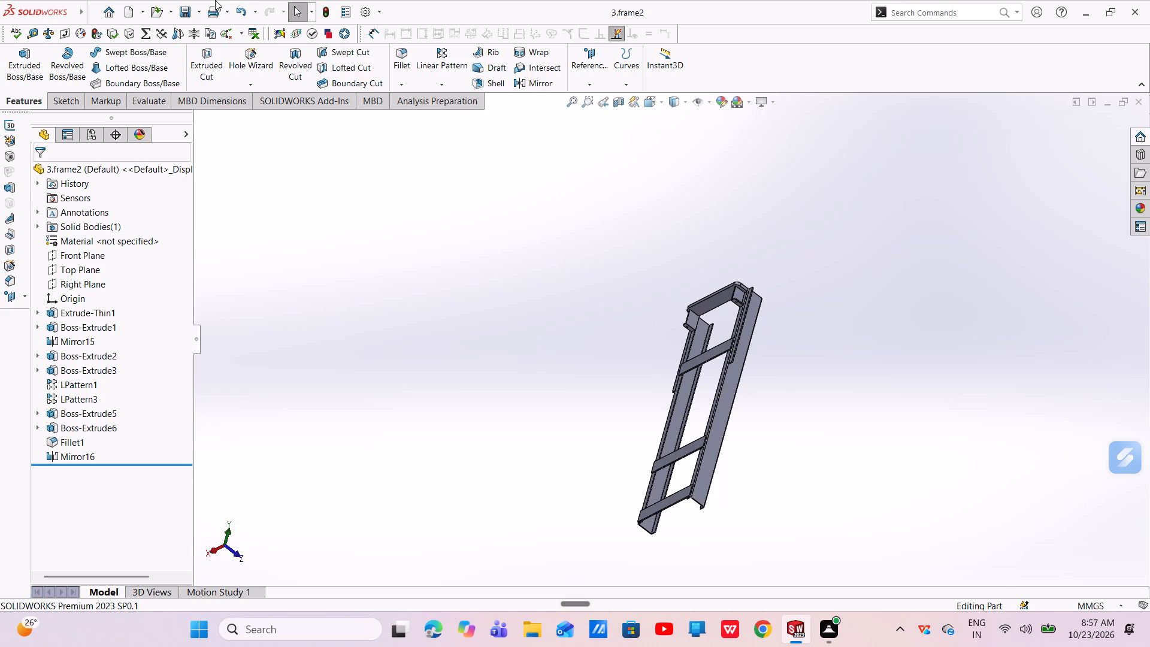
# Save a PDF version of the part under the name 3.frame2 in the same folder.
pyautogui.click(201, 13)
pyautogui.click(207, 40)
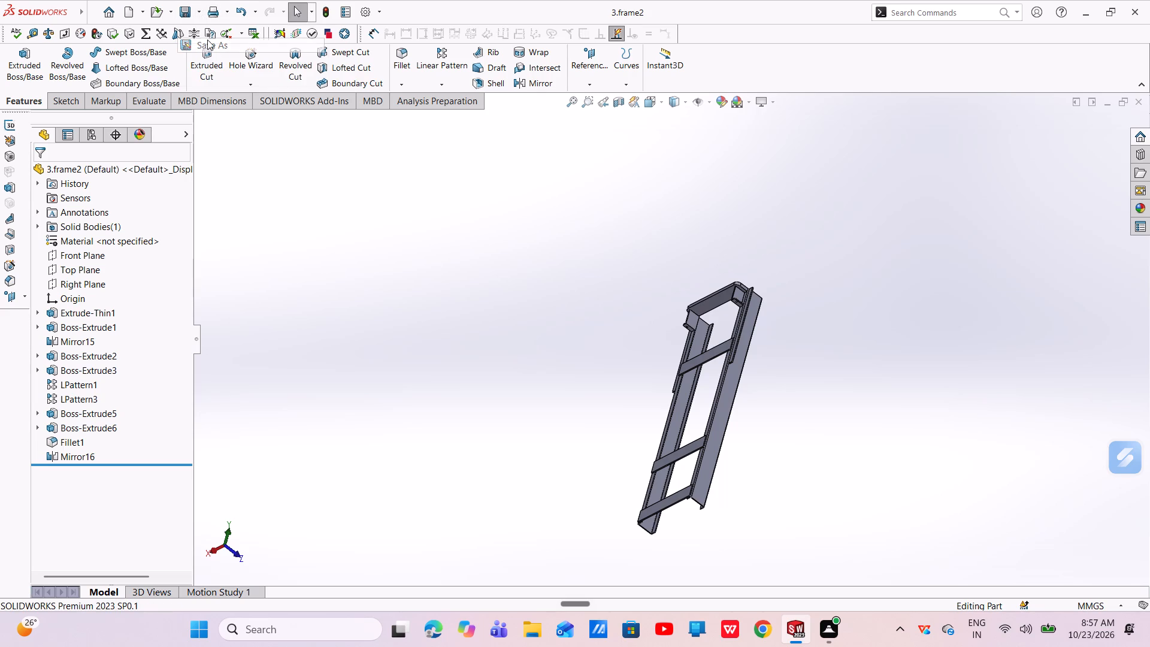
pyautogui.click(700, 331)
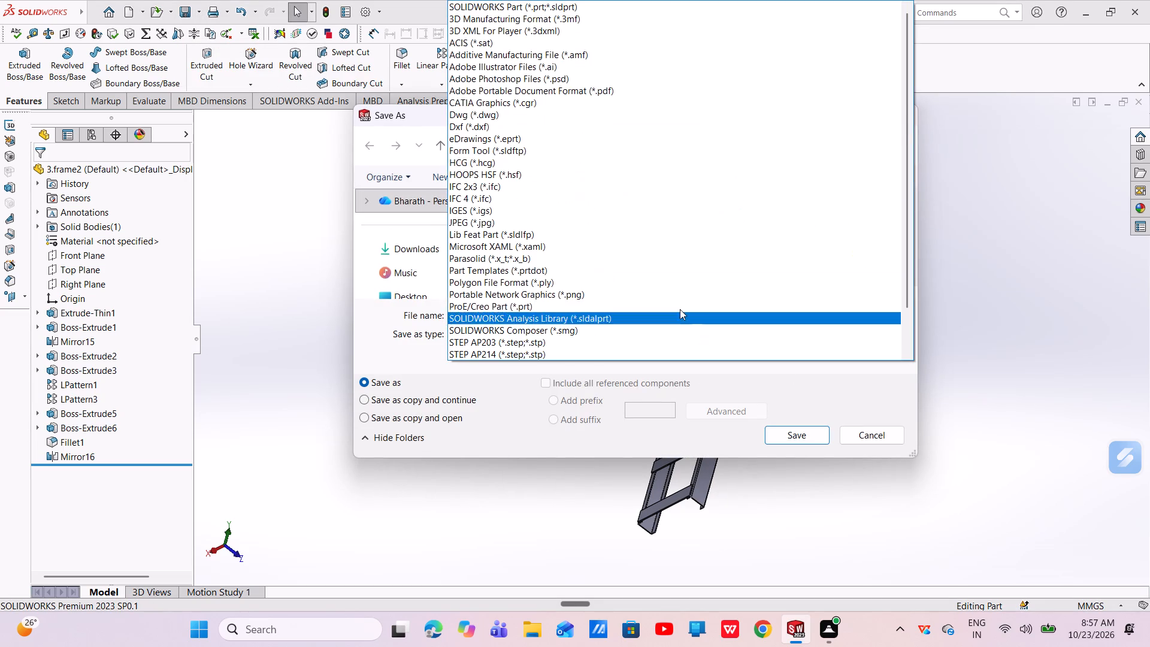
pyautogui.click(591, 85)
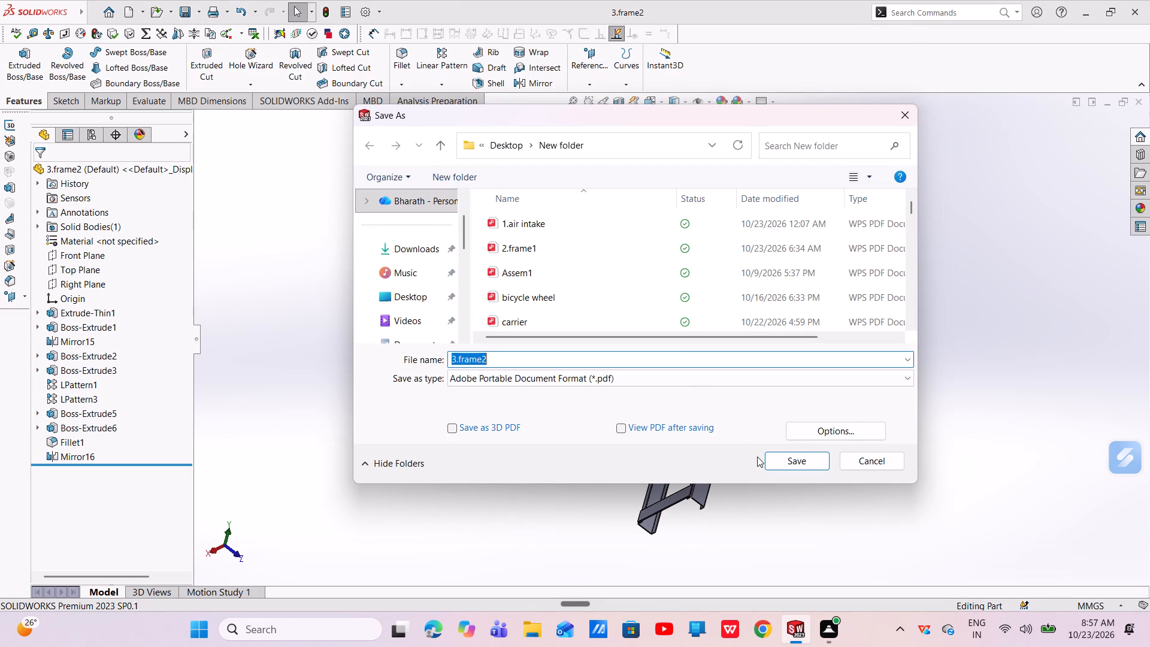
pyautogui.click(777, 463)
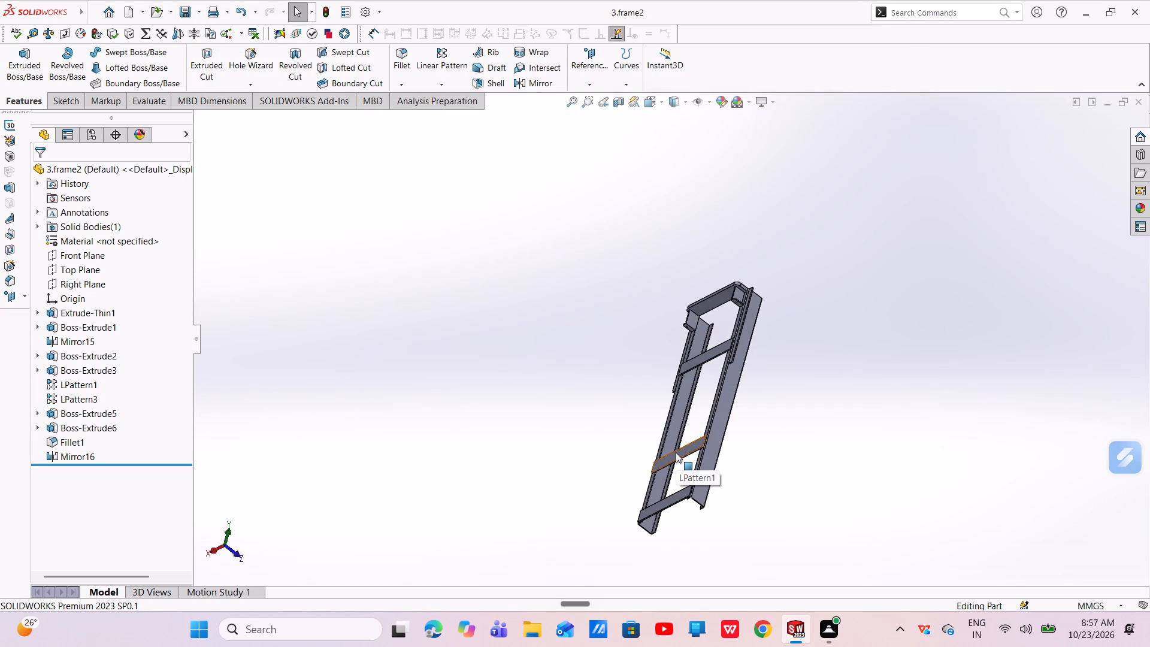